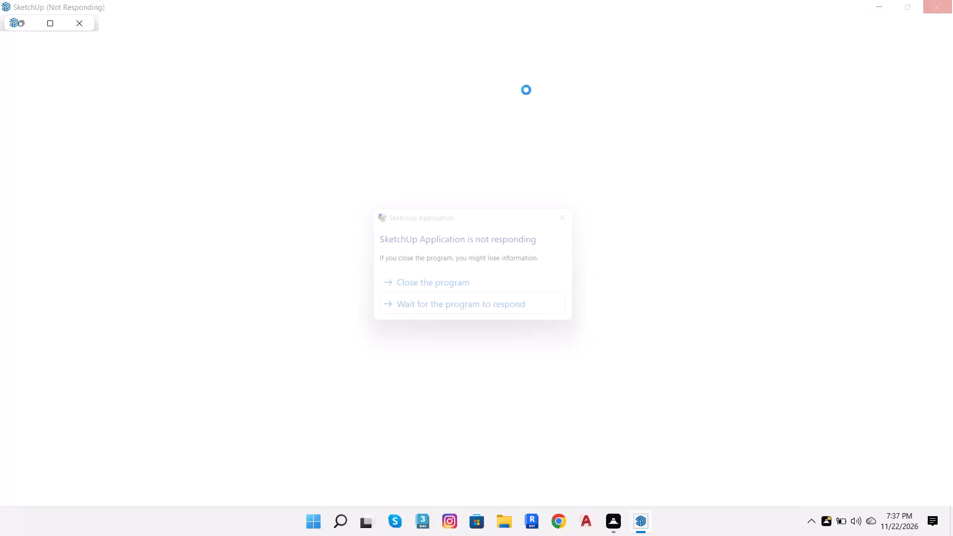
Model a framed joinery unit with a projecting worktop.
Close the unresponsive SketchUp program instead of waiting for it to respond.
{"action": "left_click", "coordinate": [440, 323]}
{"action": "left_click", "coordinate": [441, 283]}
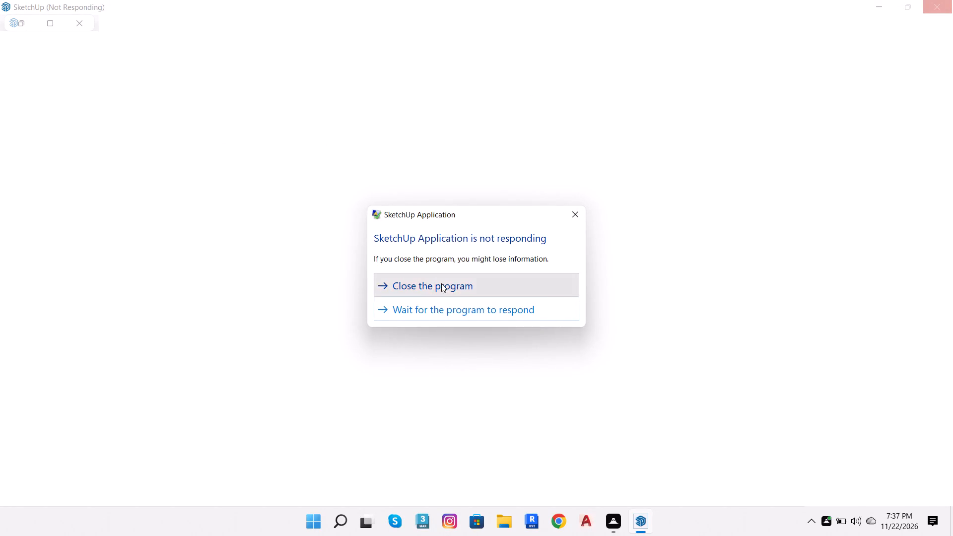
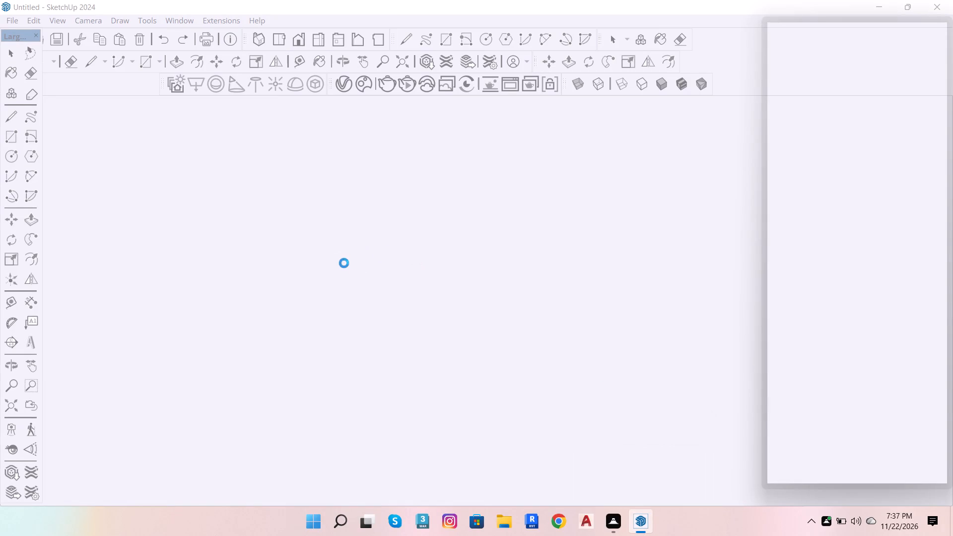
Delete the default human scale figure standing beside the origin in the new untitled model.
{"action": "left_click", "coordinate": [369, 286]}
{"action": "scroll", "coordinate": [474, 382], "scroll_direction": "down", "scroll_amount": 5}
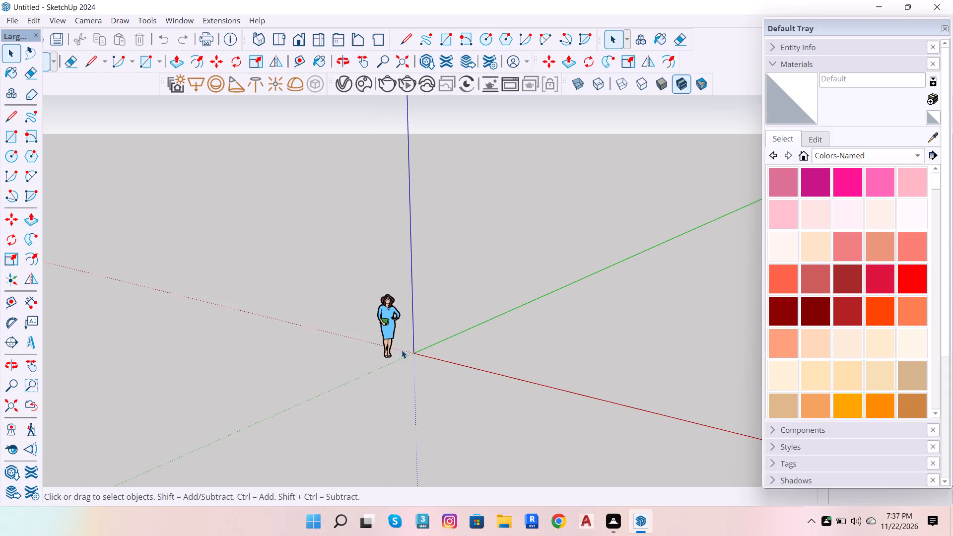
{"action": "left_click", "coordinate": [402, 350]}
{"action": "left_click", "coordinate": [390, 333]}
{"action": "key", "text": "Delete"}
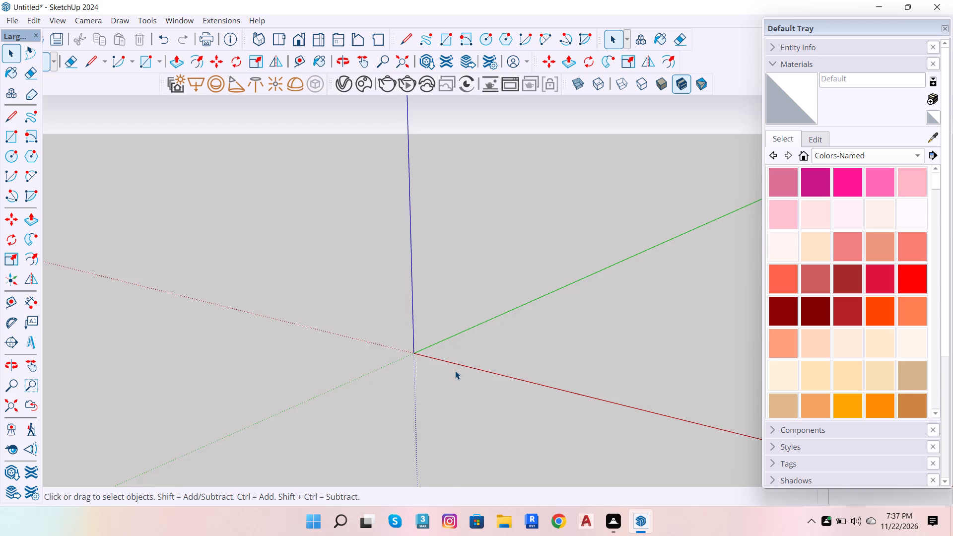
Examine the empty modelling space and its axes around the origin from several low and elevated viewing angles.
{"action": "scroll", "coordinate": [460, 368], "scroll_direction": "down", "scroll_amount": 7}
{"action": "key", "text": "o"}
{"action": "left_click_drag", "start_coordinate": [341, 327], "coordinate": [492, 264]}
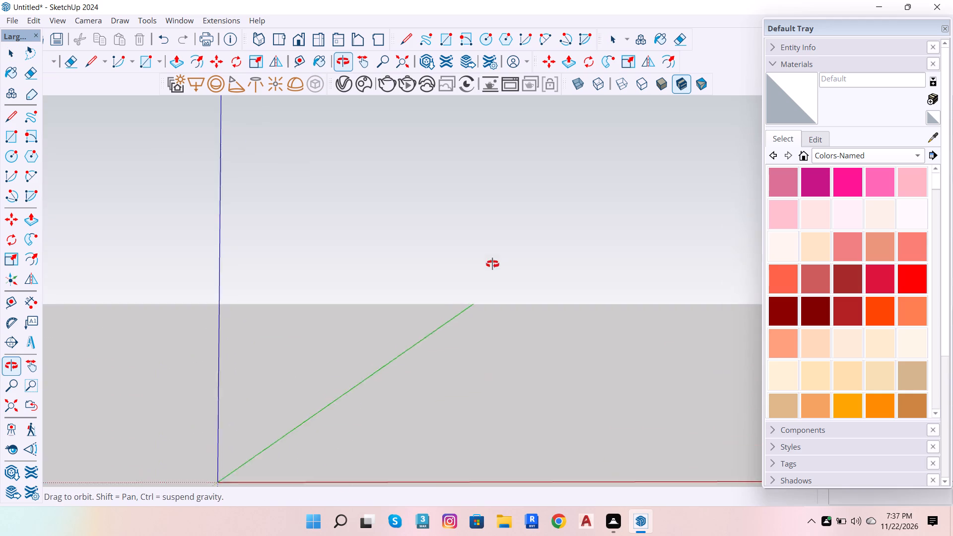
{"action": "left_click_drag", "start_coordinate": [492, 264], "coordinate": [503, 312]}
{"action": "scroll", "coordinate": [503, 312], "scroll_direction": "down", "scroll_amount": 3}
{"action": "scroll", "coordinate": [124, 419], "scroll_direction": "up", "scroll_amount": 5}
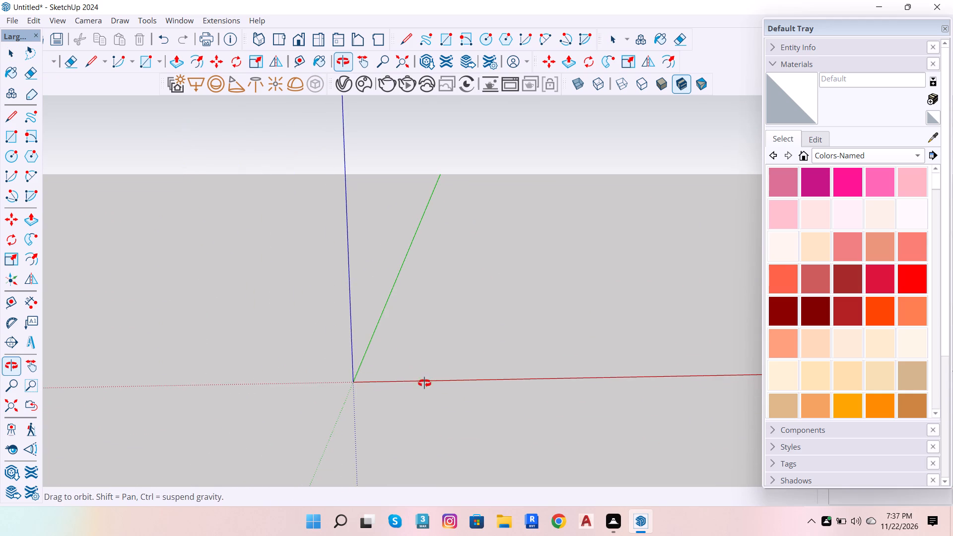
{"action": "scroll", "coordinate": [413, 379], "scroll_direction": "up", "scroll_amount": 5}
{"action": "left_click_drag", "start_coordinate": [361, 401], "coordinate": [371, 367]}
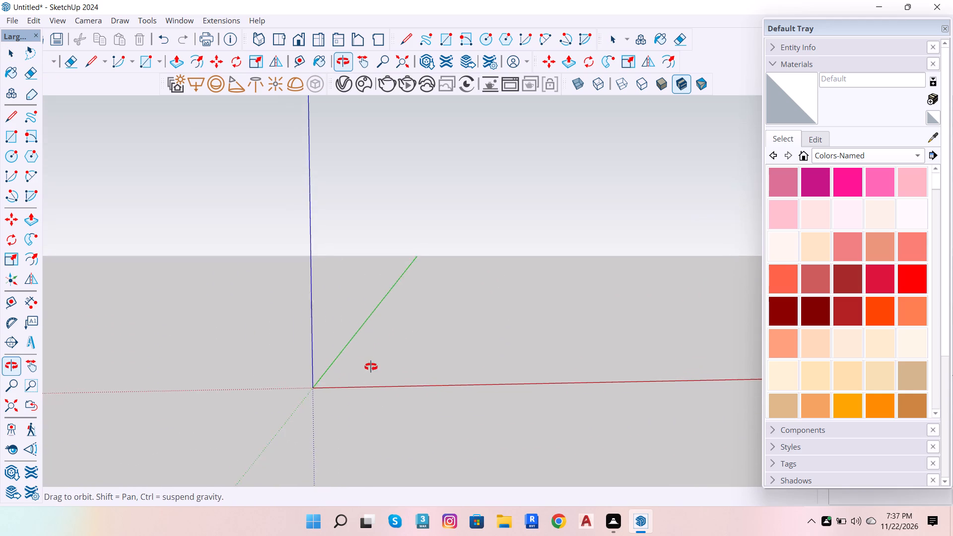
{"action": "left_click_drag", "start_coordinate": [371, 367], "coordinate": [382, 358]}
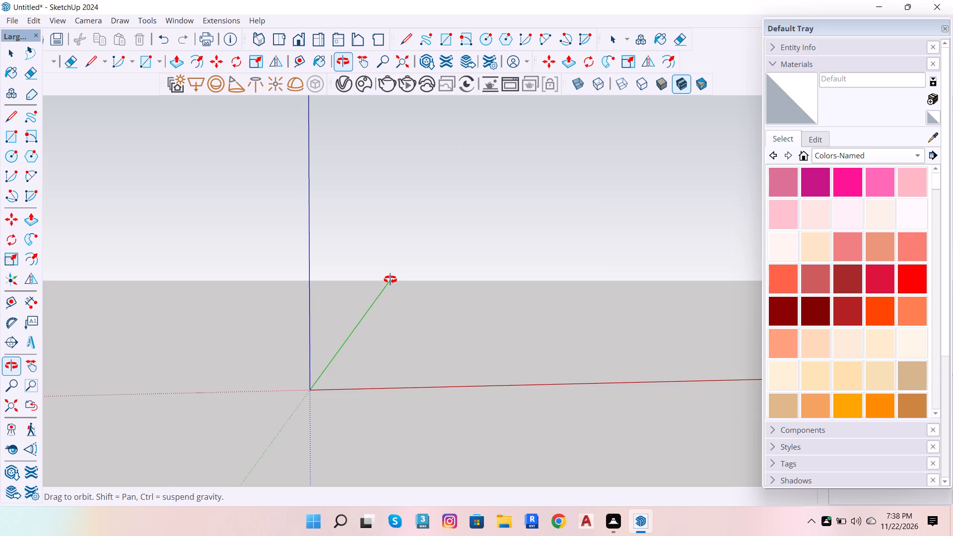
{"action": "left_click_drag", "start_coordinate": [390, 279], "coordinate": [516, 285]}
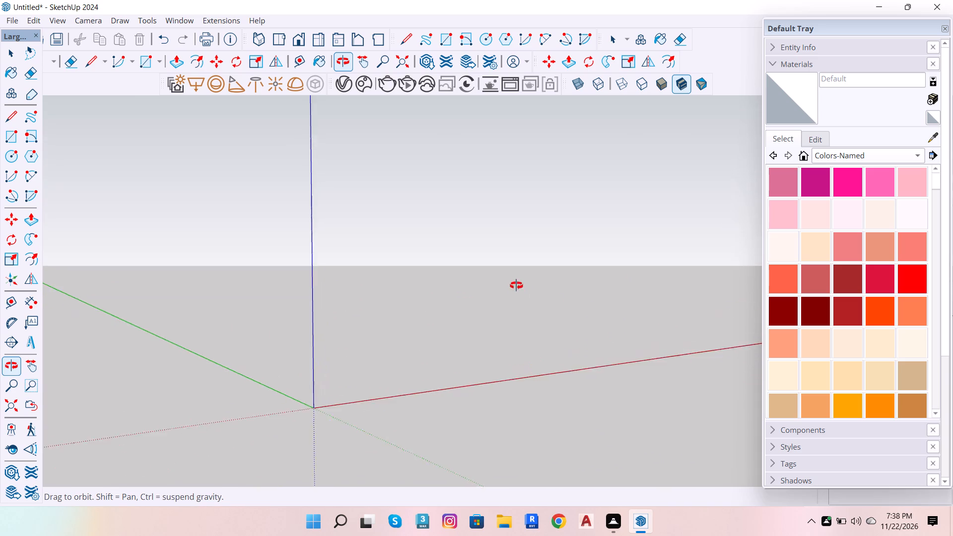
{"action": "left_click_drag", "start_coordinate": [516, 285], "coordinate": [215, 214]}
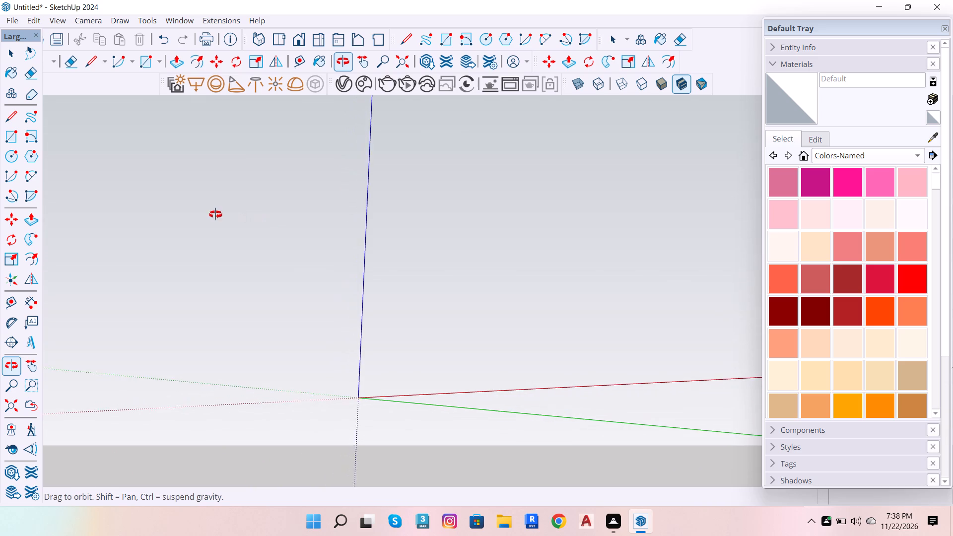
{"action": "left_click_drag", "start_coordinate": [215, 214], "coordinate": [222, 444]}
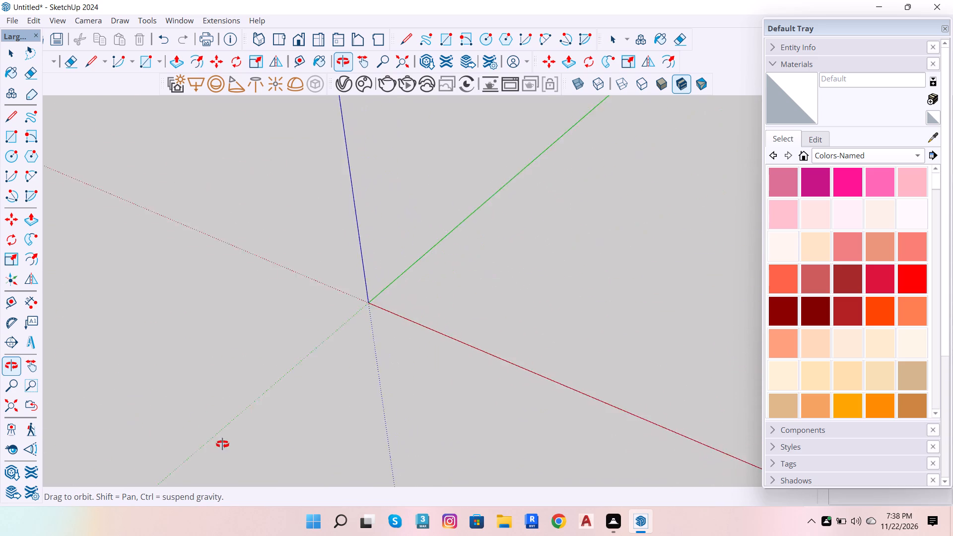
{"action": "left_click_drag", "start_coordinate": [222, 444], "coordinate": [304, 420]}
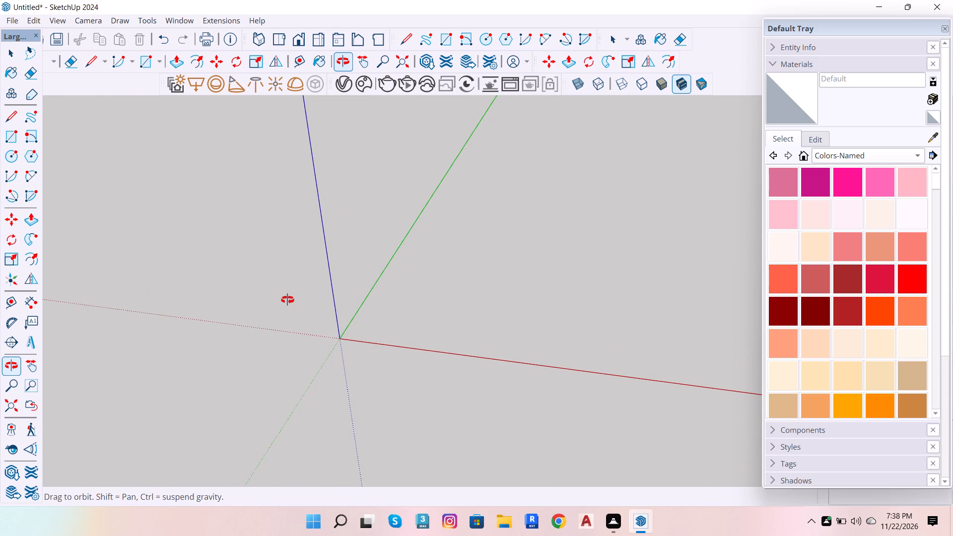
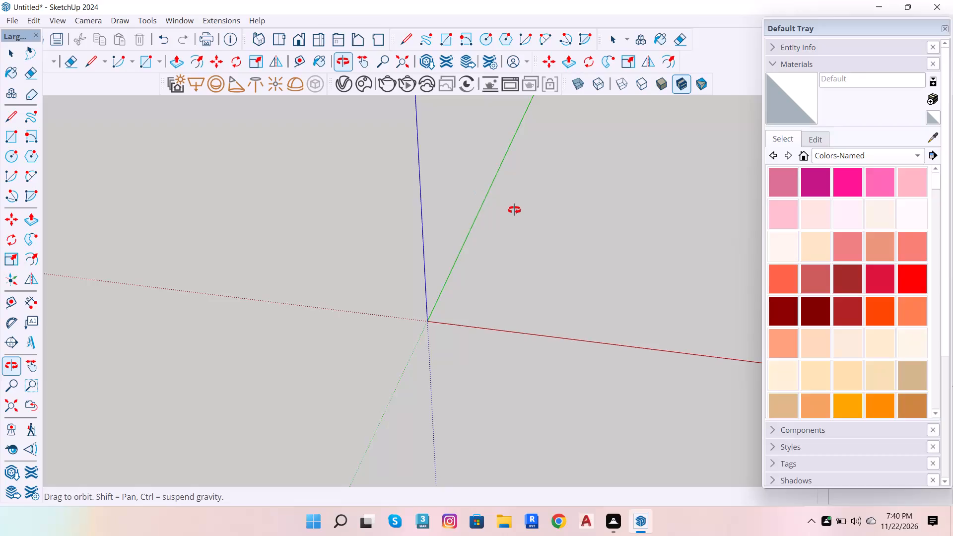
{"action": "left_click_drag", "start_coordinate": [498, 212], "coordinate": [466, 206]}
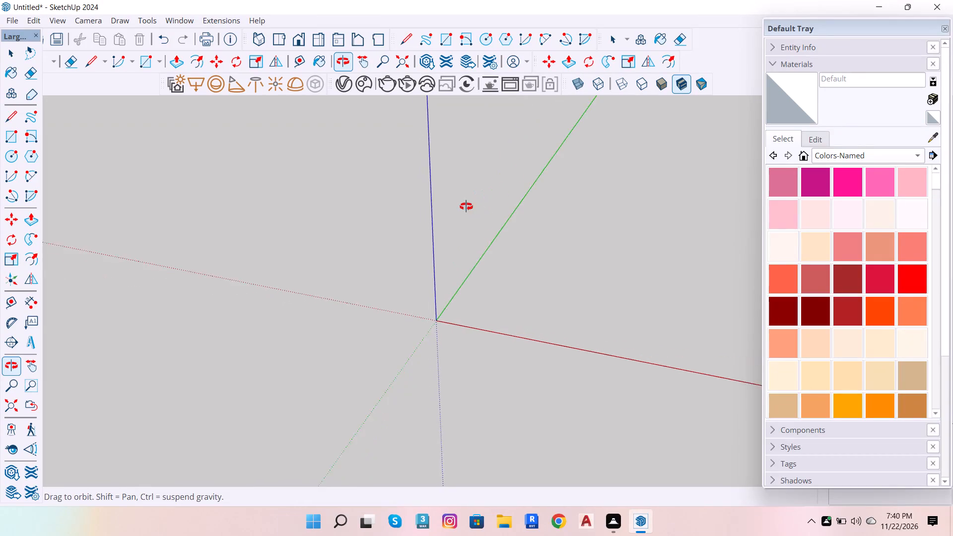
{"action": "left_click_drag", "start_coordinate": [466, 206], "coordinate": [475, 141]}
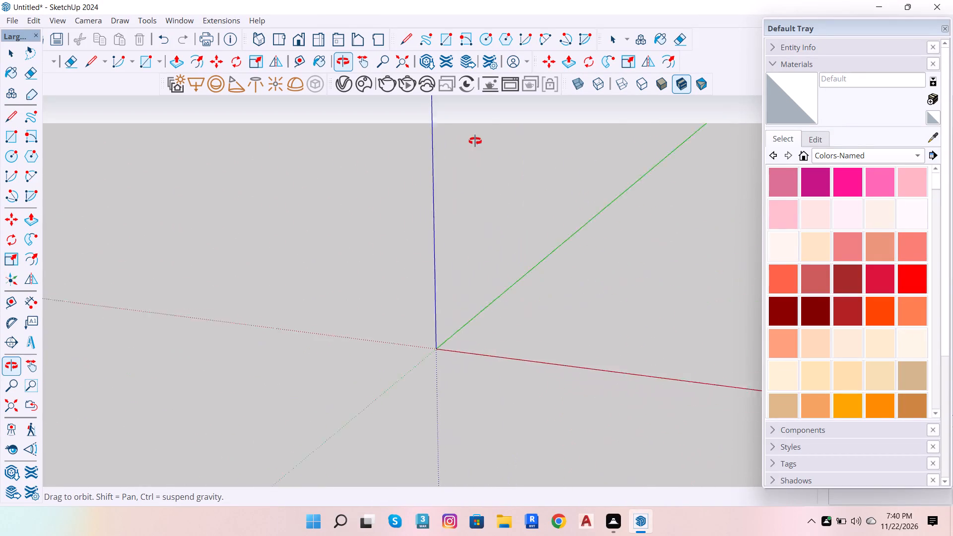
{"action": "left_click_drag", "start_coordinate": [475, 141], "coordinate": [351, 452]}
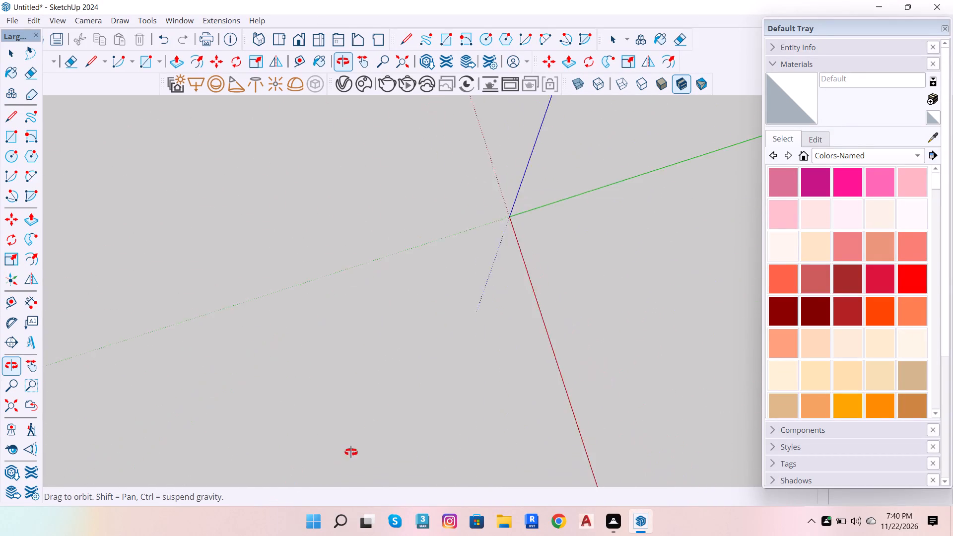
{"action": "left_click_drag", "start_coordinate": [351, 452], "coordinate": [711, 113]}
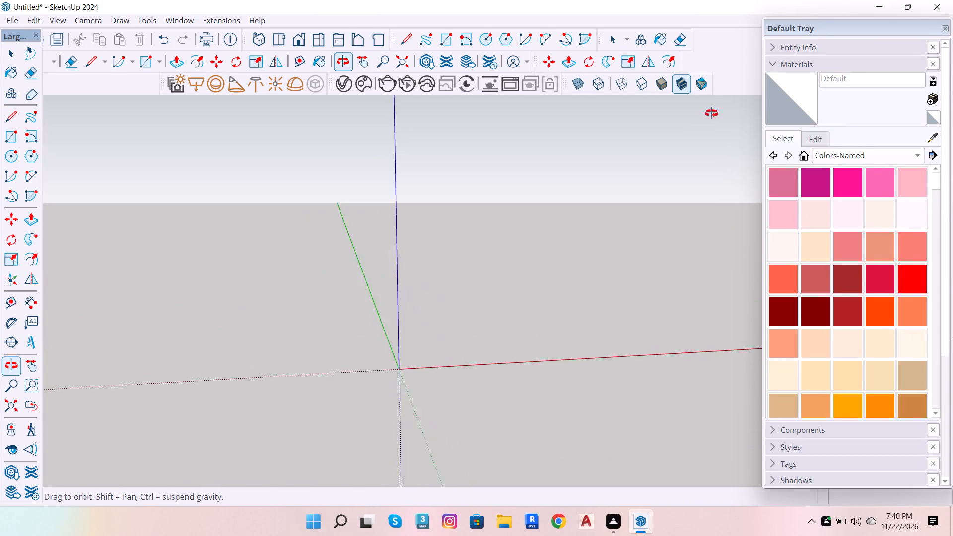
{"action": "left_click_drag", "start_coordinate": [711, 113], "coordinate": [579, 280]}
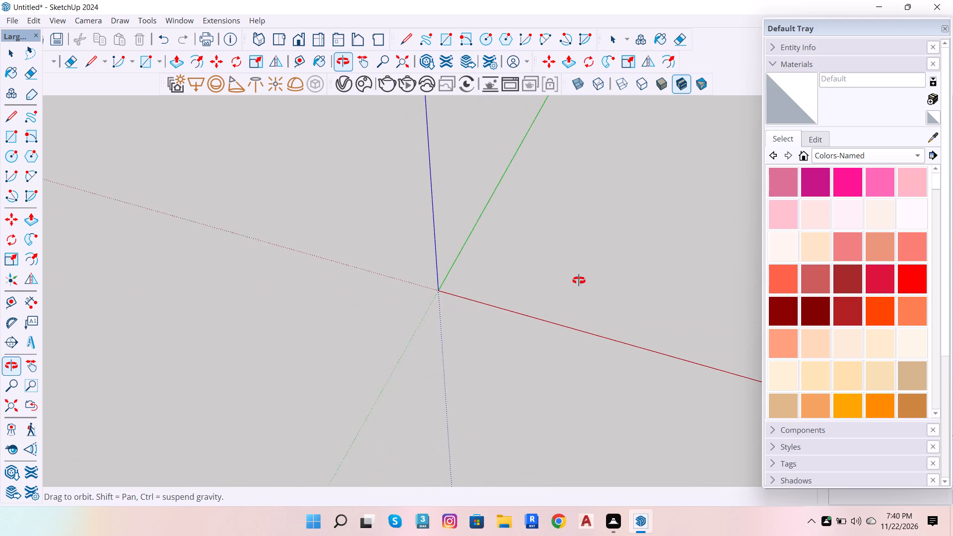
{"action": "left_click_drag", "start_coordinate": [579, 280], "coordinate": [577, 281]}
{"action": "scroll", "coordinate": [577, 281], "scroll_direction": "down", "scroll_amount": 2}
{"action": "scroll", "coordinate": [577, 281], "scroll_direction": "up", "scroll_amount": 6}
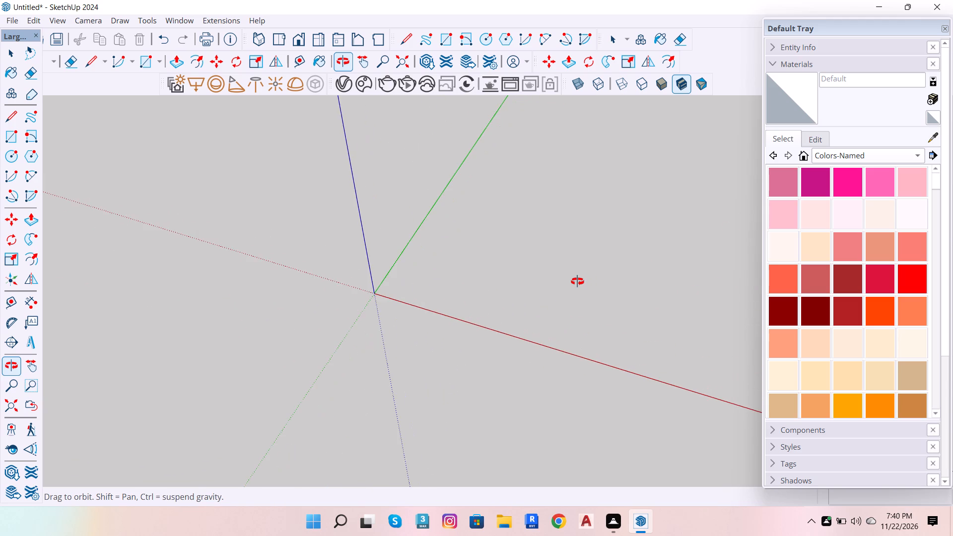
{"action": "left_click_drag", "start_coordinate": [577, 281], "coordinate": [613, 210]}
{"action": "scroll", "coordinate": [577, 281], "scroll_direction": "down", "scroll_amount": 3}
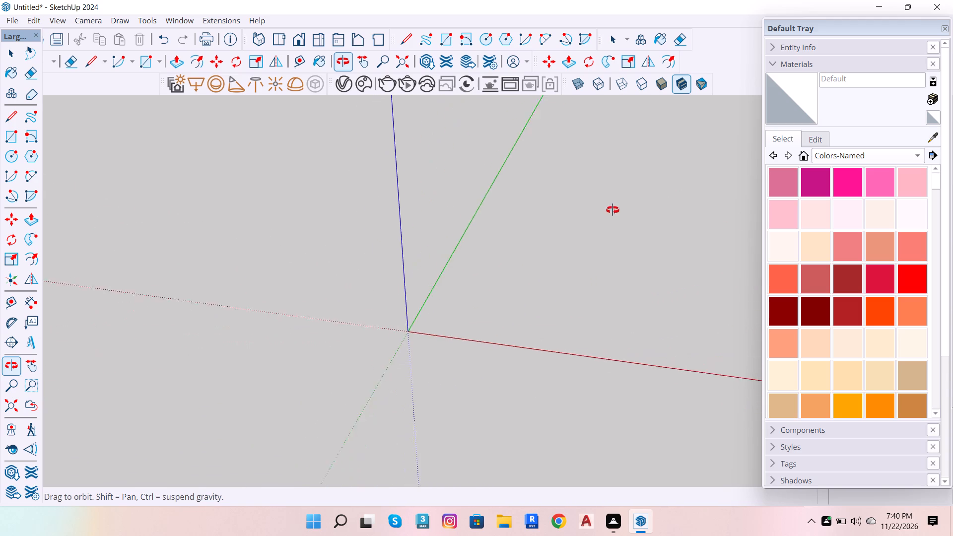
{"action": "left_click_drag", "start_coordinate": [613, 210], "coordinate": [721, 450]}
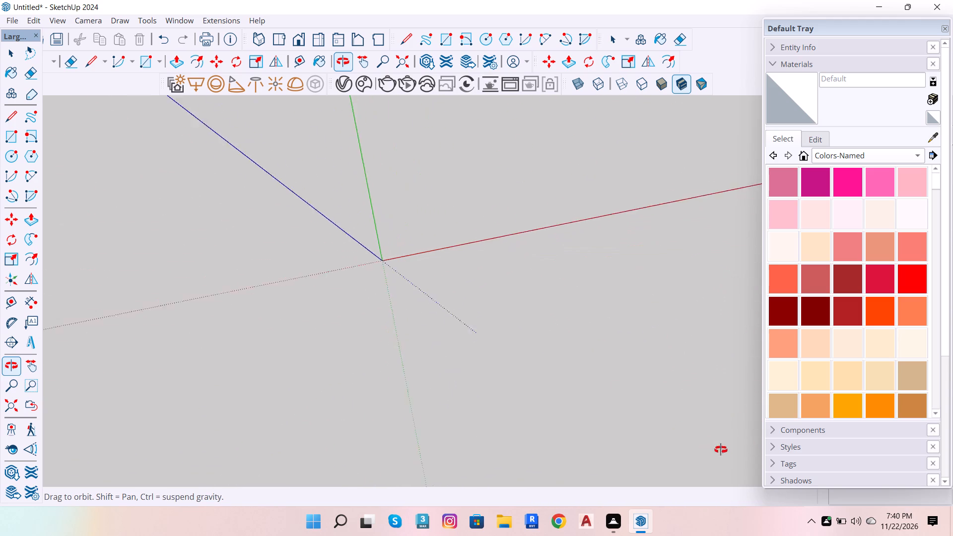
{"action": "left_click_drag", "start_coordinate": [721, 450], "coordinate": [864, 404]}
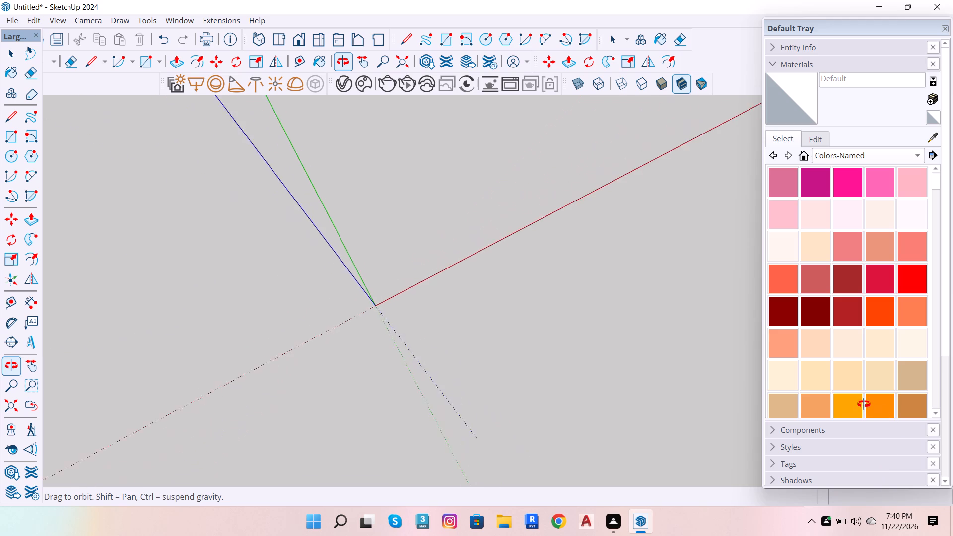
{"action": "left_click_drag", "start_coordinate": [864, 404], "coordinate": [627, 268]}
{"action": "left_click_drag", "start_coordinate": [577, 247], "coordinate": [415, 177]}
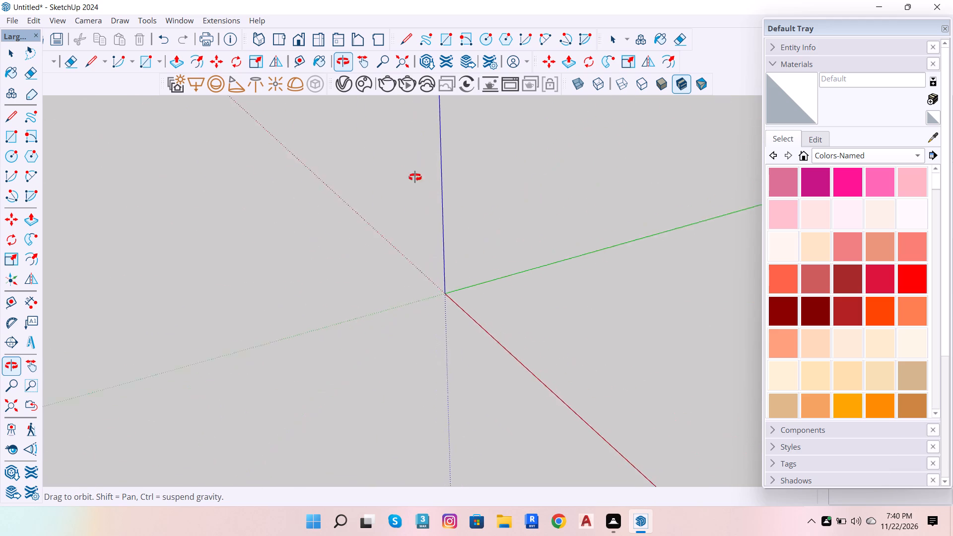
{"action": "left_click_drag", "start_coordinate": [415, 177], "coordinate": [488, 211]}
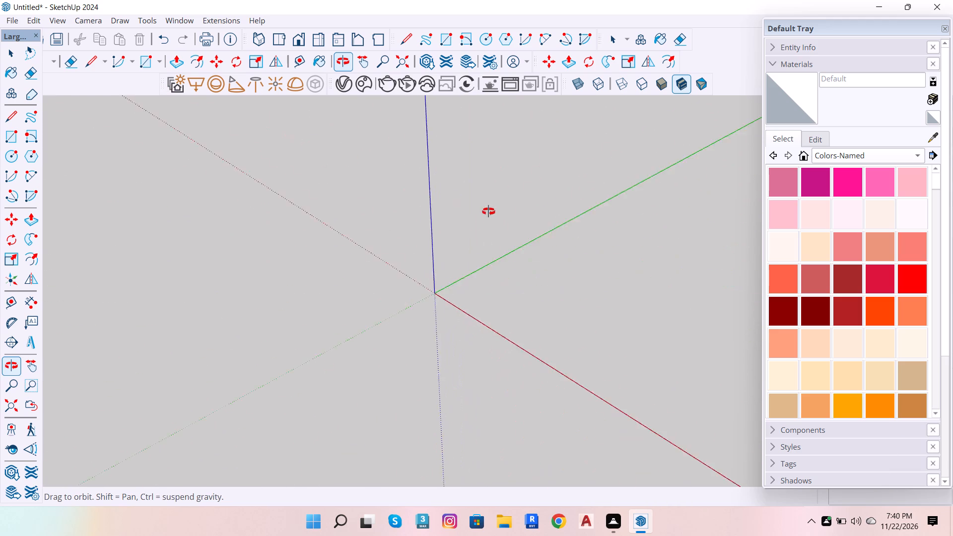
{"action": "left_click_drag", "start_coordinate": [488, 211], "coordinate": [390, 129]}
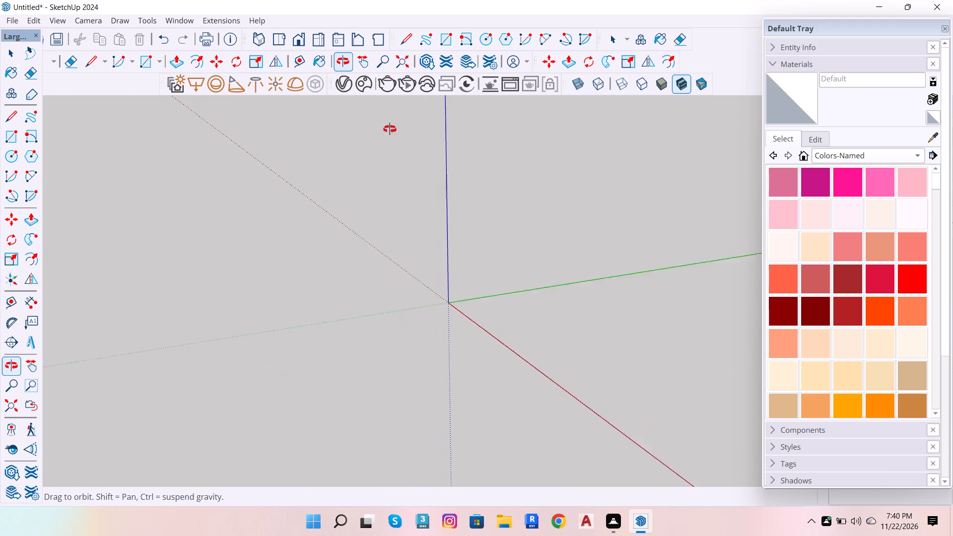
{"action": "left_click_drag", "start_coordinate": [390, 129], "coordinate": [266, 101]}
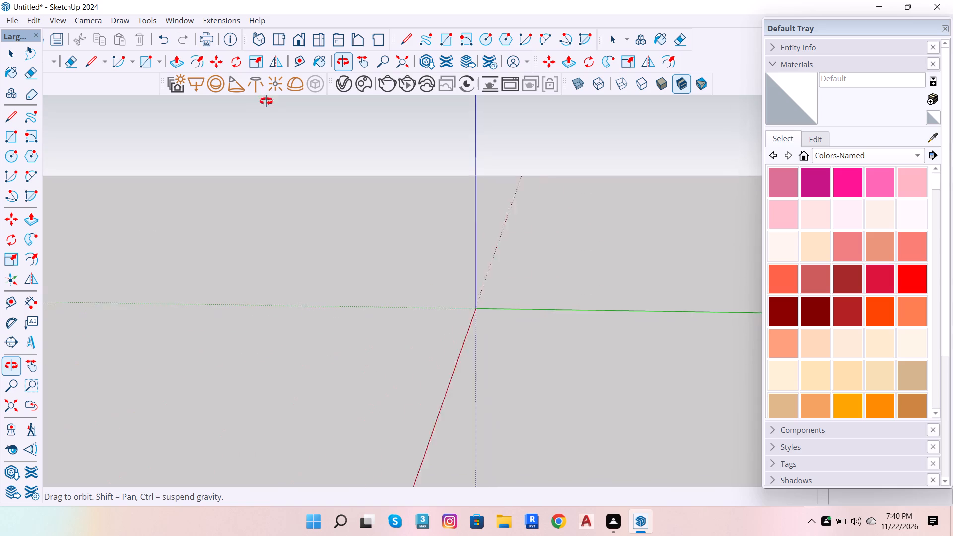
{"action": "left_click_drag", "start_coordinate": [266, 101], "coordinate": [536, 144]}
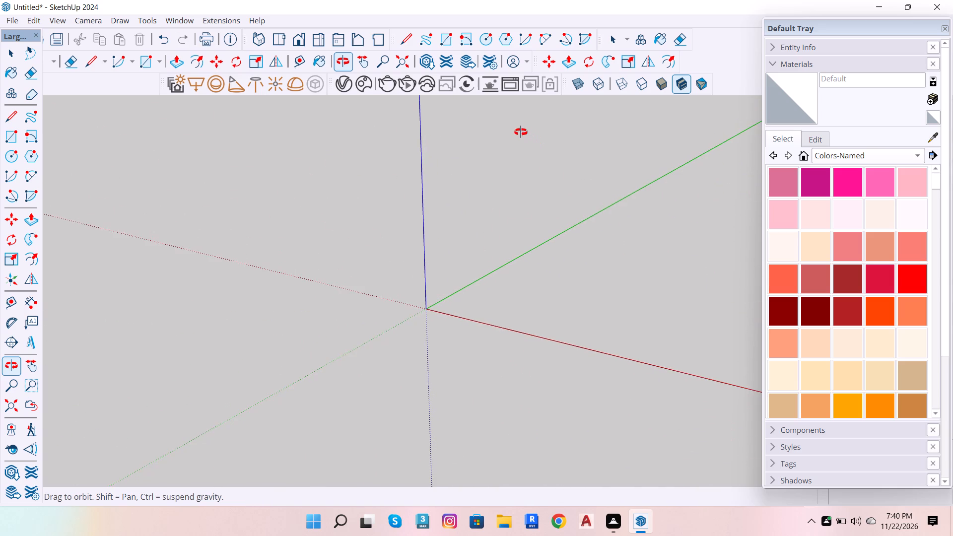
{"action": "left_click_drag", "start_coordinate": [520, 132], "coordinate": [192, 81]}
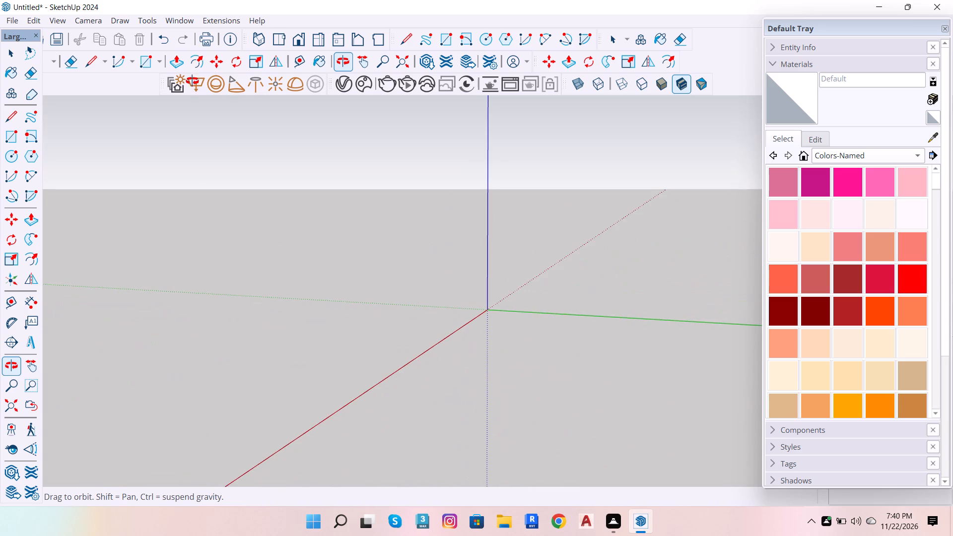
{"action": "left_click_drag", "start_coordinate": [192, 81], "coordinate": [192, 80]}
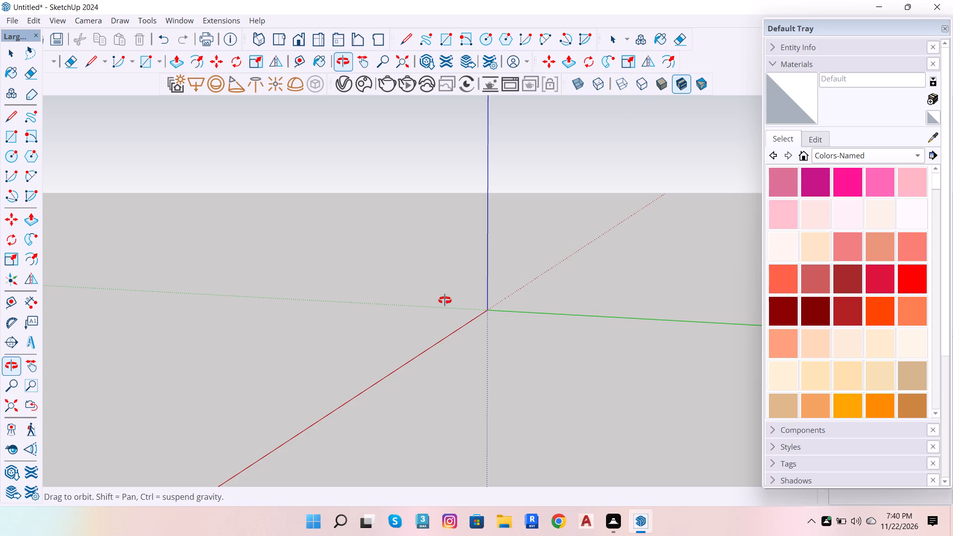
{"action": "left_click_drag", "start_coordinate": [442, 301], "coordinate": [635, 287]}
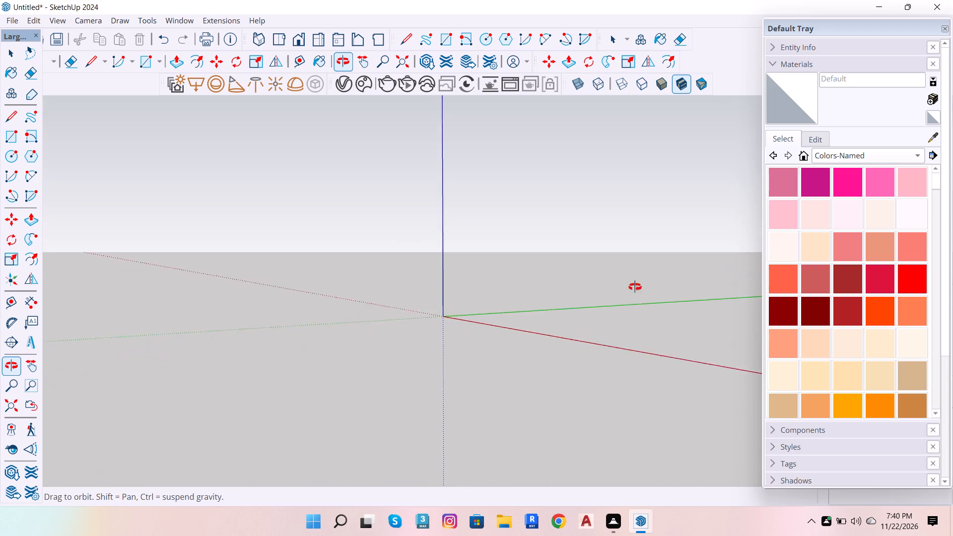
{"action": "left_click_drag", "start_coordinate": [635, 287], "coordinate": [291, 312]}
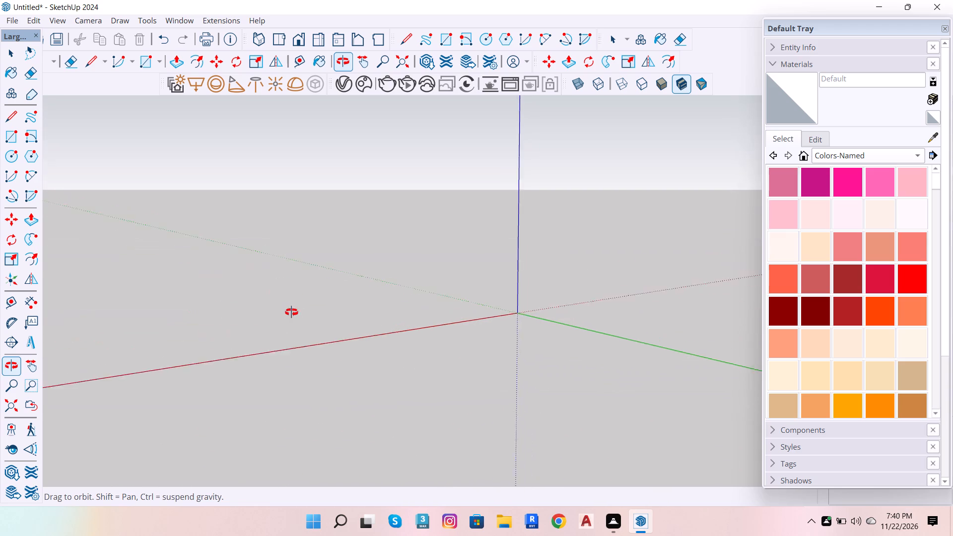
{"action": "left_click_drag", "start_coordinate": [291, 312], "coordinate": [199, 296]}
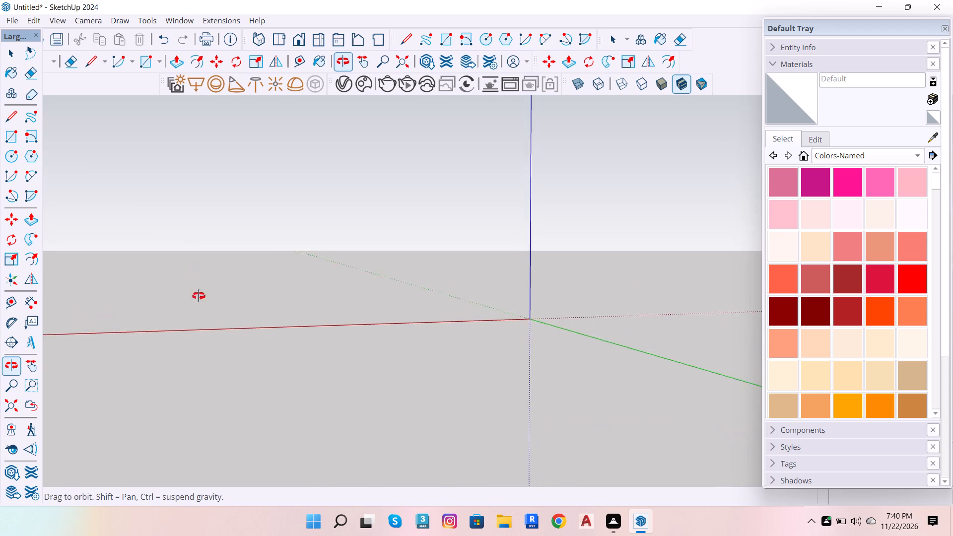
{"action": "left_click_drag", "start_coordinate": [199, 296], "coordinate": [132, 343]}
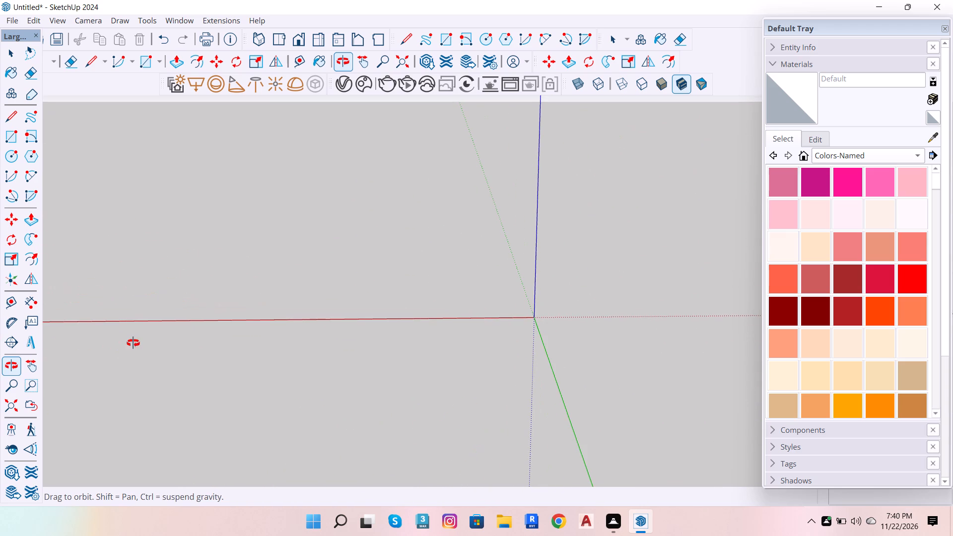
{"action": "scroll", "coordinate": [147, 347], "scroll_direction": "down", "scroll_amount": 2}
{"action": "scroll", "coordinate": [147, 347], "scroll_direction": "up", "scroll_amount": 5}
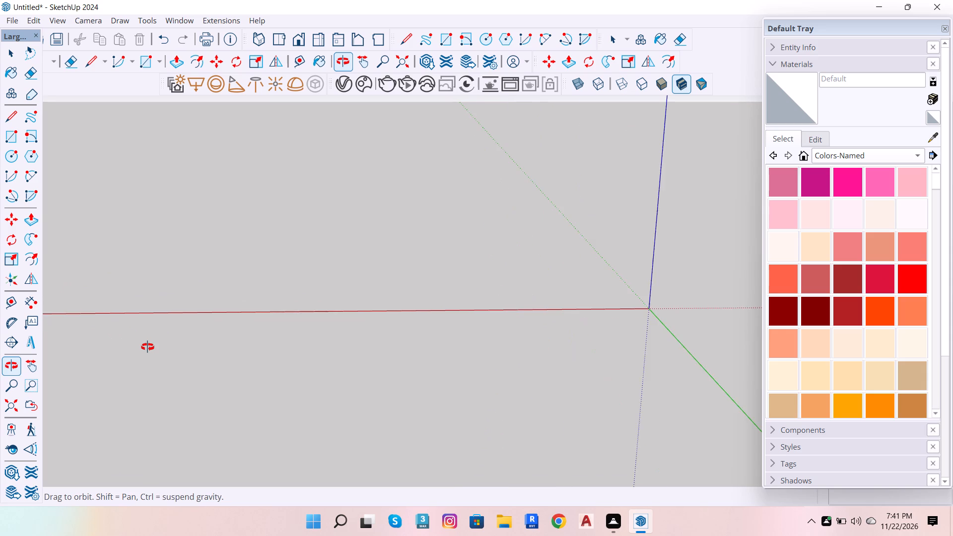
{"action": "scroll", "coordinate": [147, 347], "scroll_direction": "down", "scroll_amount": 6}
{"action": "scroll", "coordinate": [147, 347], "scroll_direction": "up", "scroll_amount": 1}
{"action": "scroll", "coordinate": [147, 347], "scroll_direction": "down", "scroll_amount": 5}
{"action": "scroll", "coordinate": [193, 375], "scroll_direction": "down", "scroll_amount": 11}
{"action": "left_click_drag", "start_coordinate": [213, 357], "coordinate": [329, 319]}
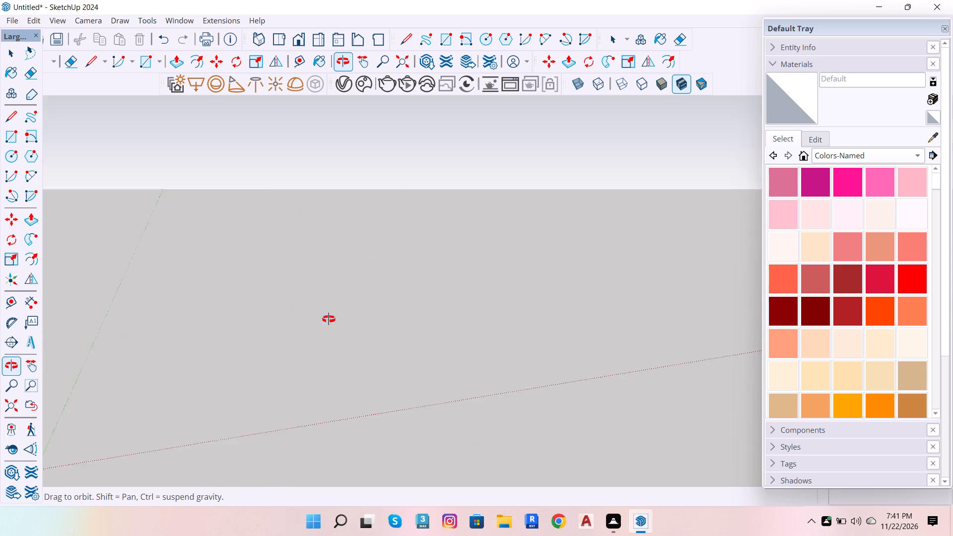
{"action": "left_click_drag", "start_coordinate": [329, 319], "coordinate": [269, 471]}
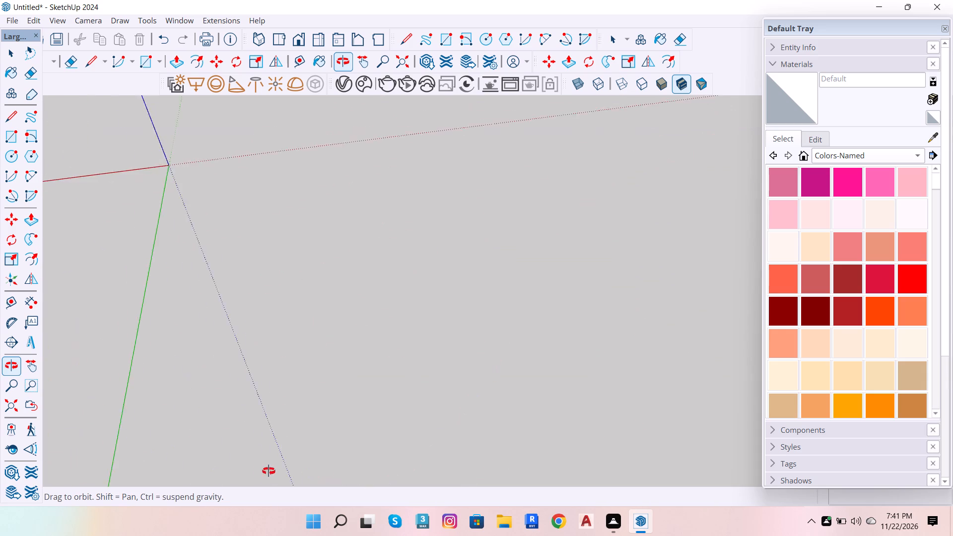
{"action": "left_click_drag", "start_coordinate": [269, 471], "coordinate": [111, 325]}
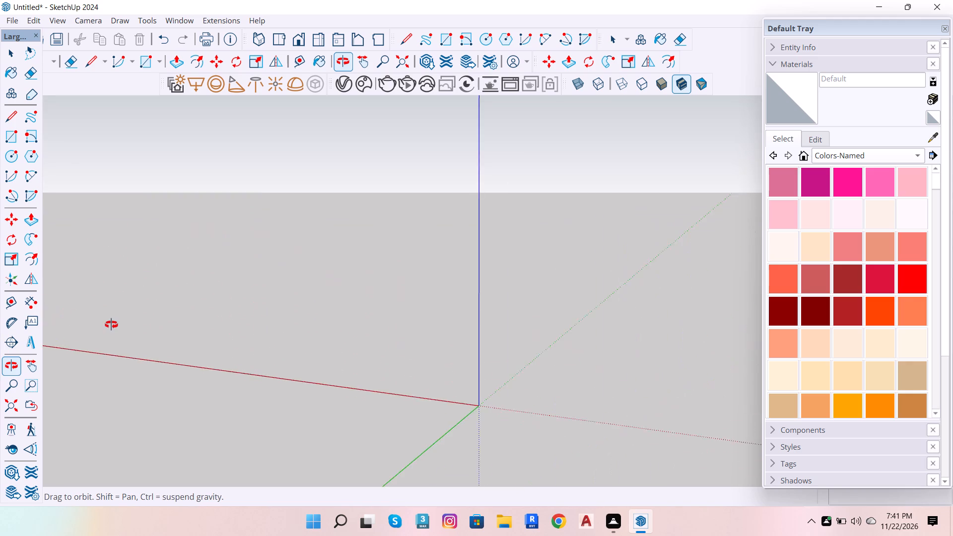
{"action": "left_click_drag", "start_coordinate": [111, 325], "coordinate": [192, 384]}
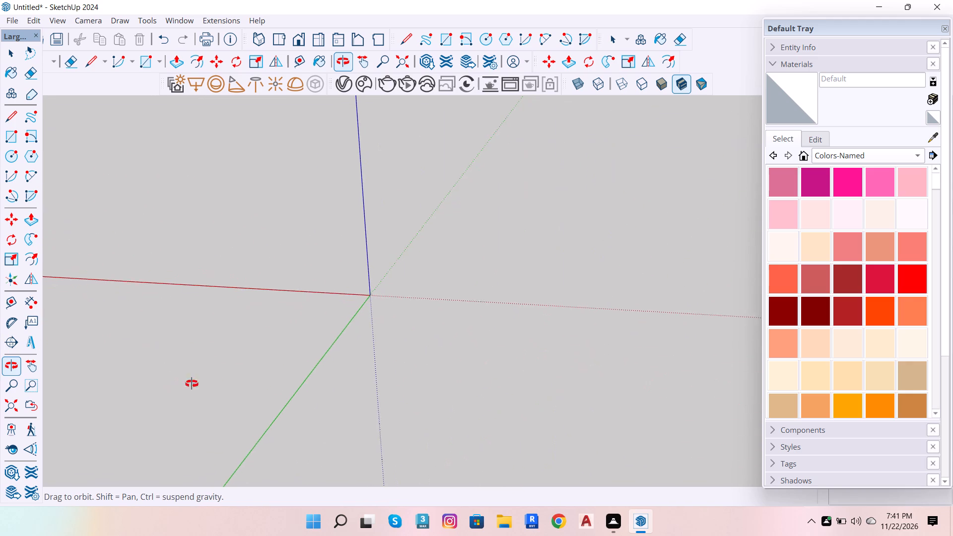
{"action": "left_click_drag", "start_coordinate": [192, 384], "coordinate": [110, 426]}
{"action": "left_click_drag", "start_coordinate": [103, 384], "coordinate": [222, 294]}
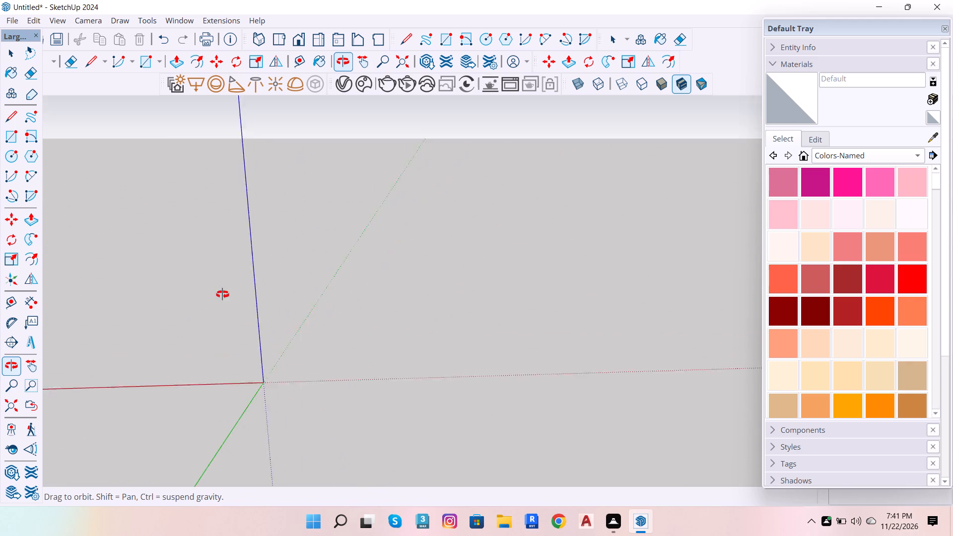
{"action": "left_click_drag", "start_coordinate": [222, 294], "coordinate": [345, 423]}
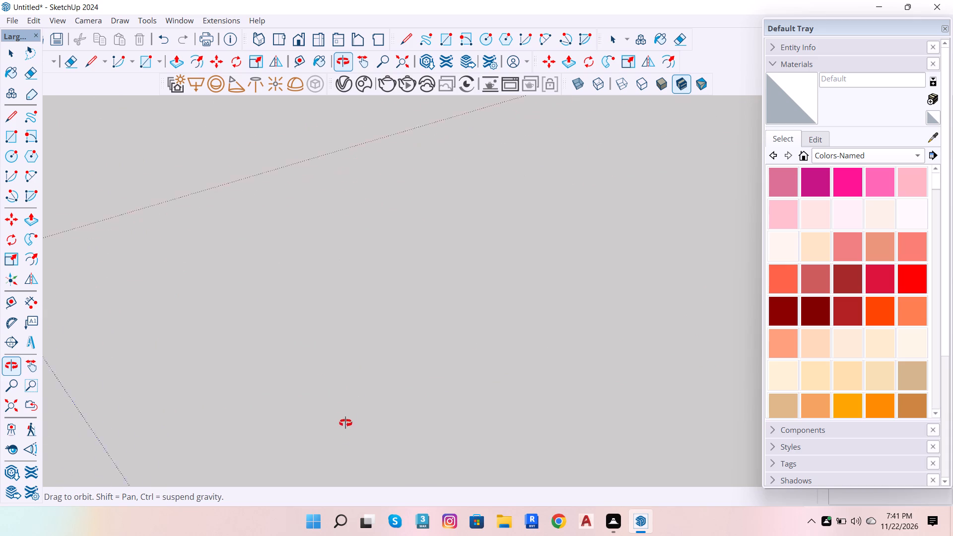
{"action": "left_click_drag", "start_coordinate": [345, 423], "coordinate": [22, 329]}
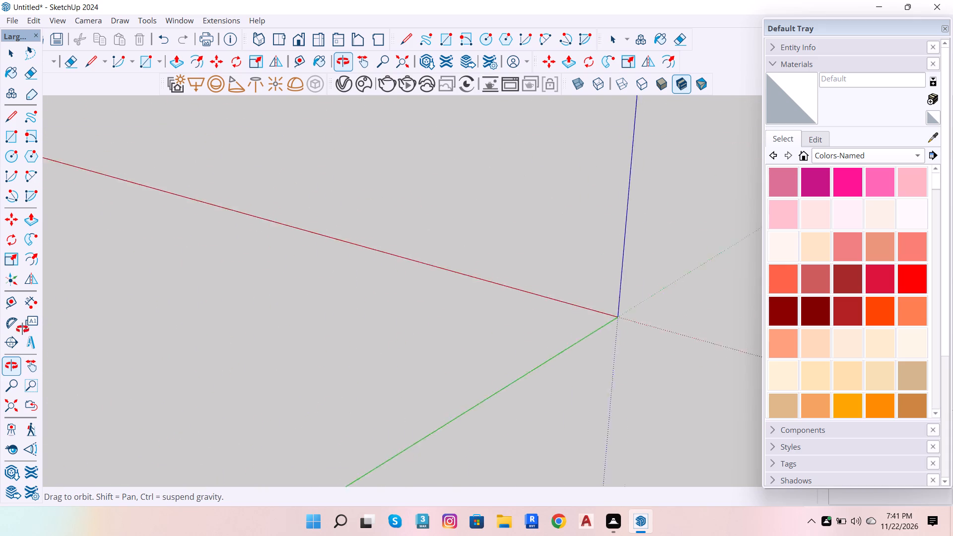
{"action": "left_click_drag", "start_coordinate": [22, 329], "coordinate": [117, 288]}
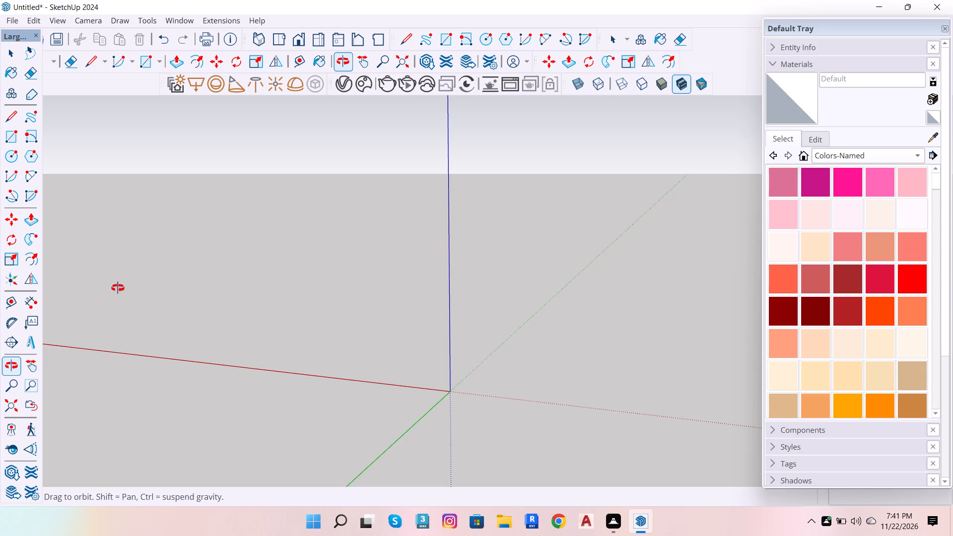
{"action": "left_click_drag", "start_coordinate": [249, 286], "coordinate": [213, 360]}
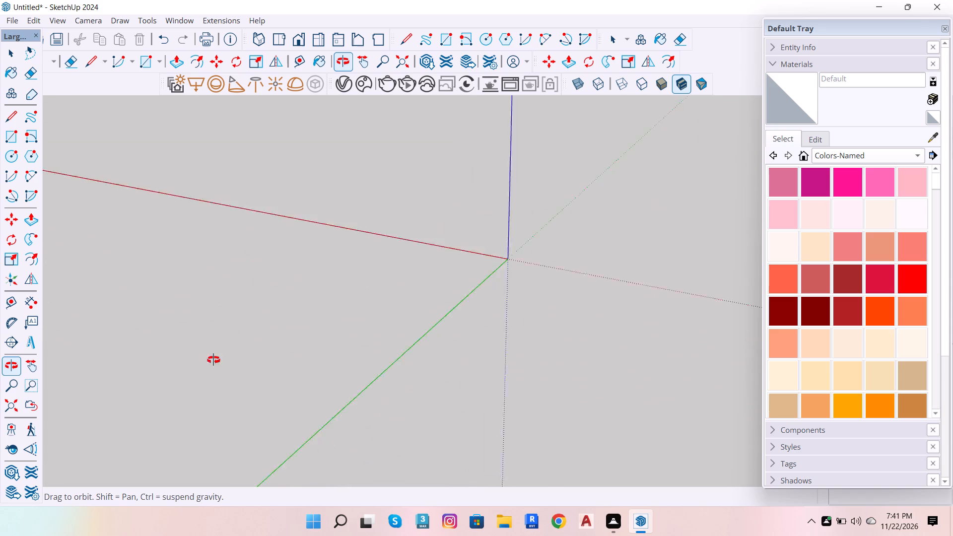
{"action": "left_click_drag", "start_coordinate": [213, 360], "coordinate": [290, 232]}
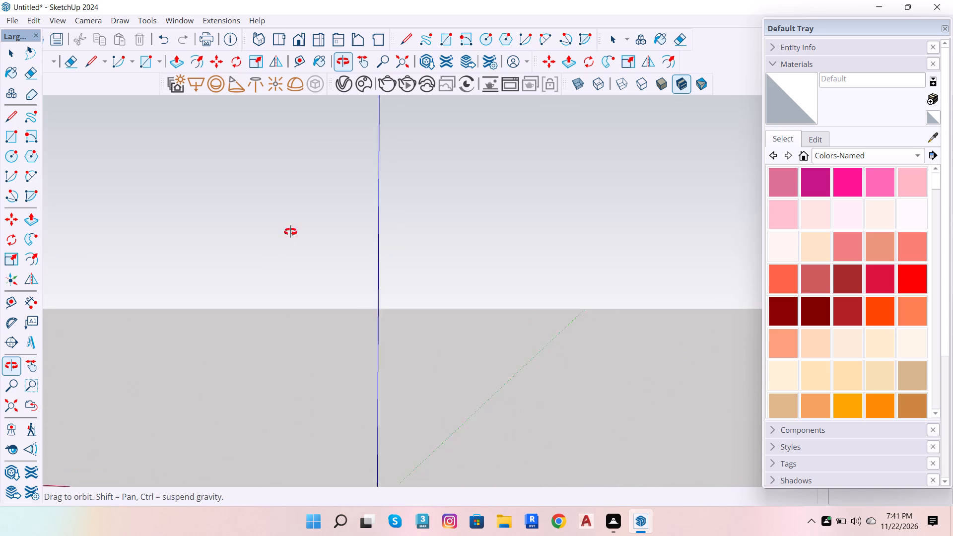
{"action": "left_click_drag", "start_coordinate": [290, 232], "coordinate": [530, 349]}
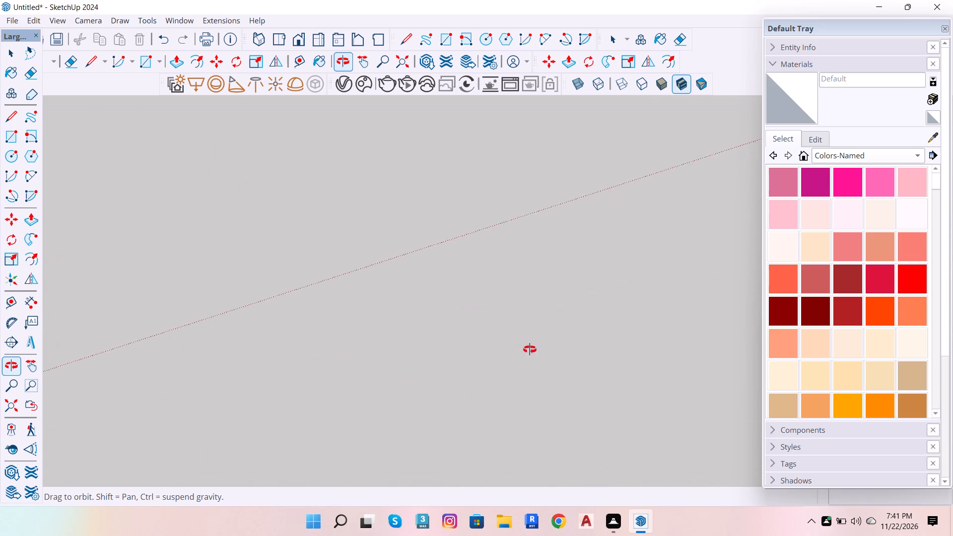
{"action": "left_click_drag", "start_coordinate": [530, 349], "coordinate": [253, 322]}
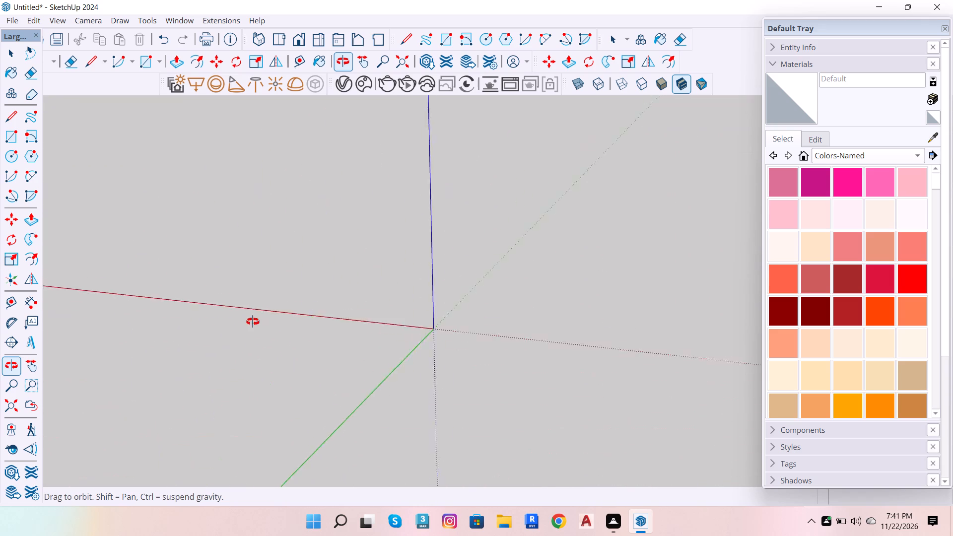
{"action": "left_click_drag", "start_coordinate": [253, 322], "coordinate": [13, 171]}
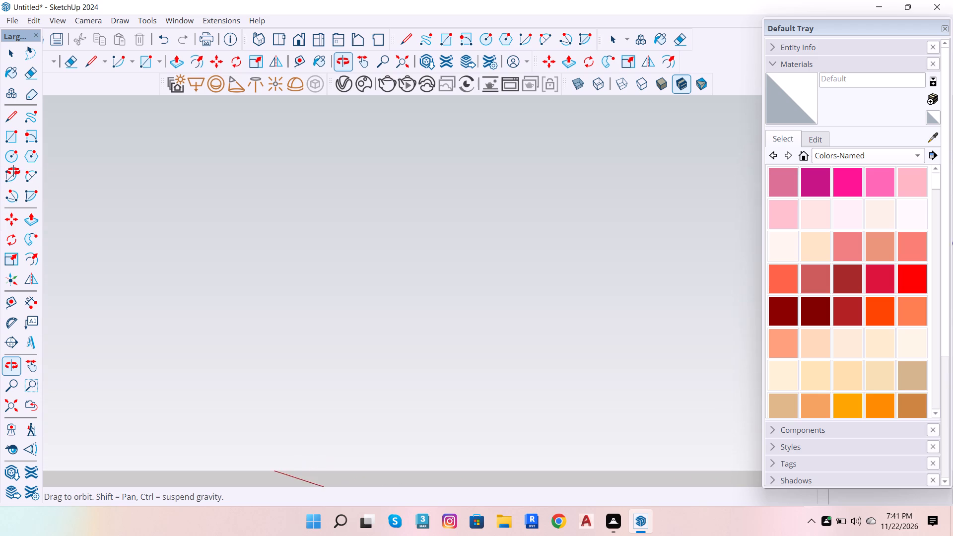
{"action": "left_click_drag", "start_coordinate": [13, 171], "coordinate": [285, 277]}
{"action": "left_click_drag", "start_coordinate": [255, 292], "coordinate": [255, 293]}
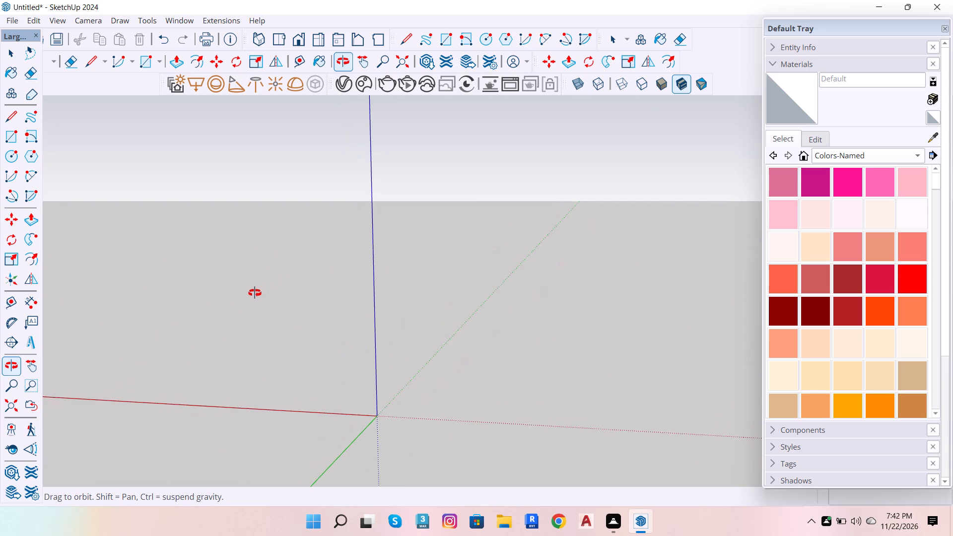
Examine the red, green and blue axes around the origin of the empty model from alternating near-horizon and raised viewpoints.
{"action": "left_click_drag", "start_coordinate": [255, 293], "coordinate": [328, 278]}
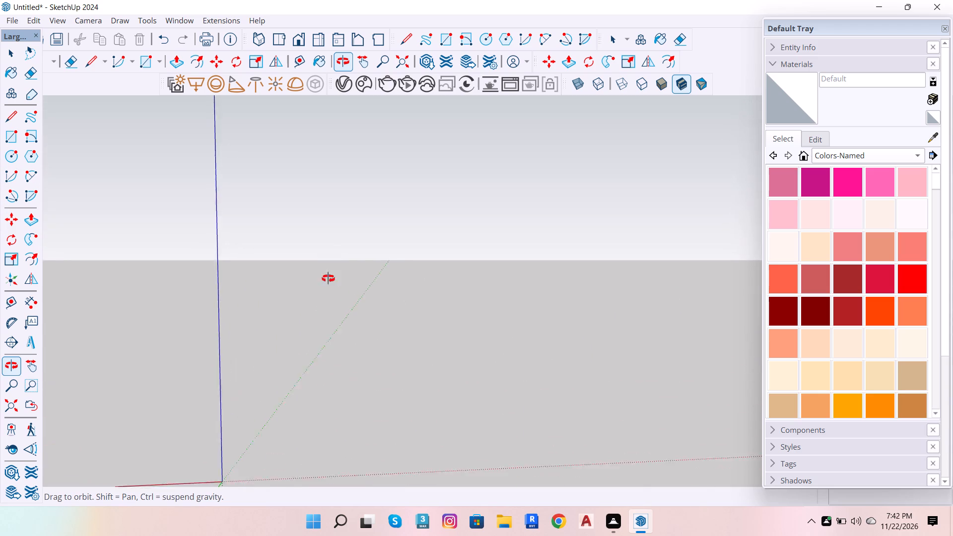
{"action": "left_click_drag", "start_coordinate": [328, 278], "coordinate": [195, 411]}
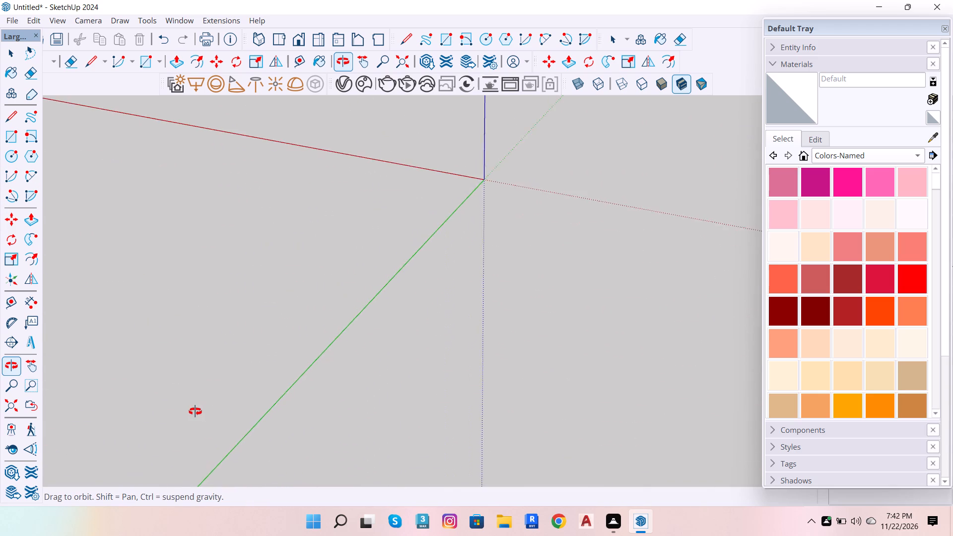
{"action": "left_click_drag", "start_coordinate": [195, 411], "coordinate": [254, 315]}
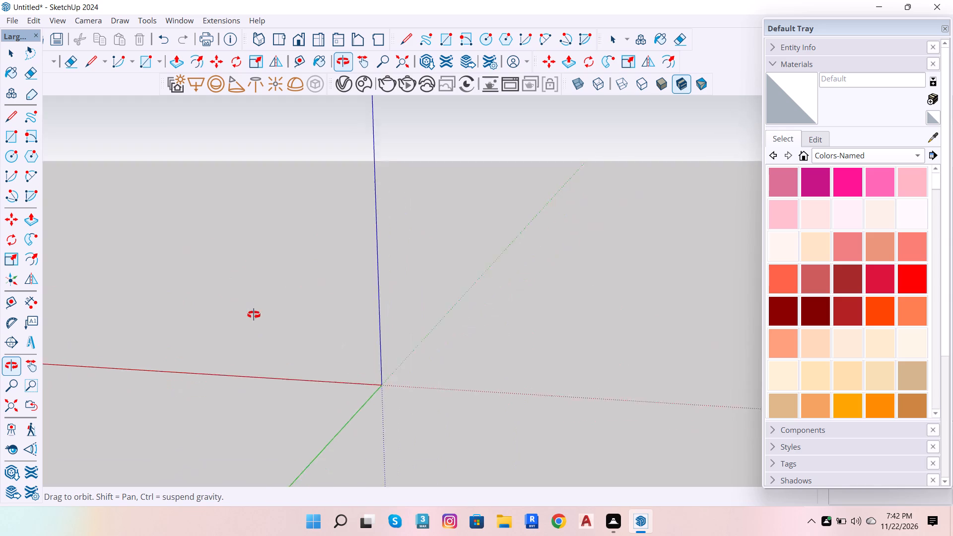
{"action": "left_click_drag", "start_coordinate": [254, 315], "coordinate": [298, 295]}
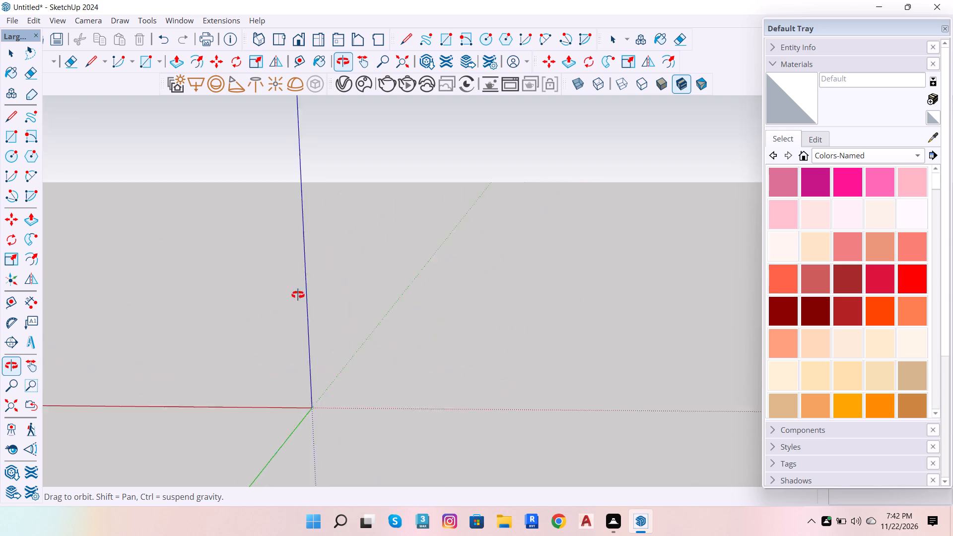
{"action": "left_click_drag", "start_coordinate": [298, 295], "coordinate": [348, 356]}
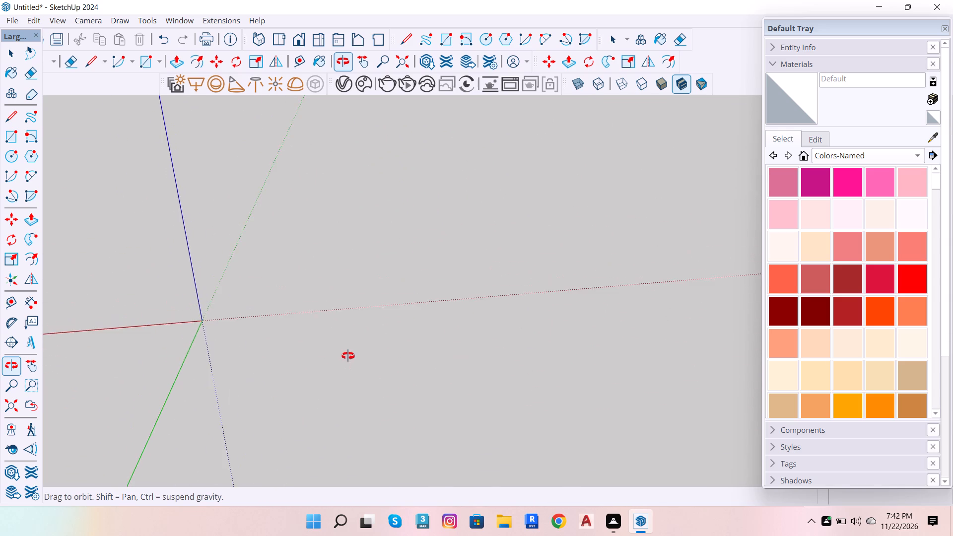
{"action": "left_click_drag", "start_coordinate": [348, 356], "coordinate": [321, 331]}
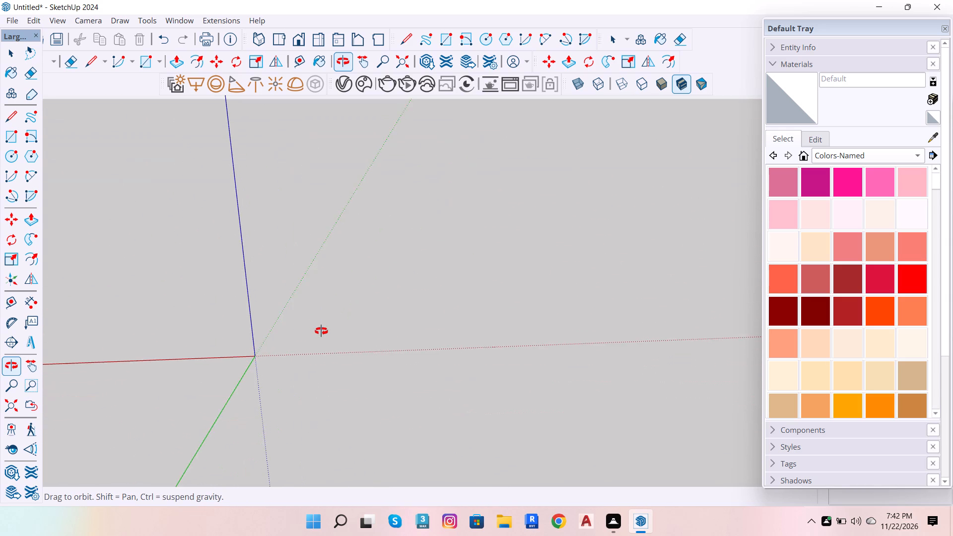
{"action": "left_click_drag", "start_coordinate": [321, 331], "coordinate": [232, 419]}
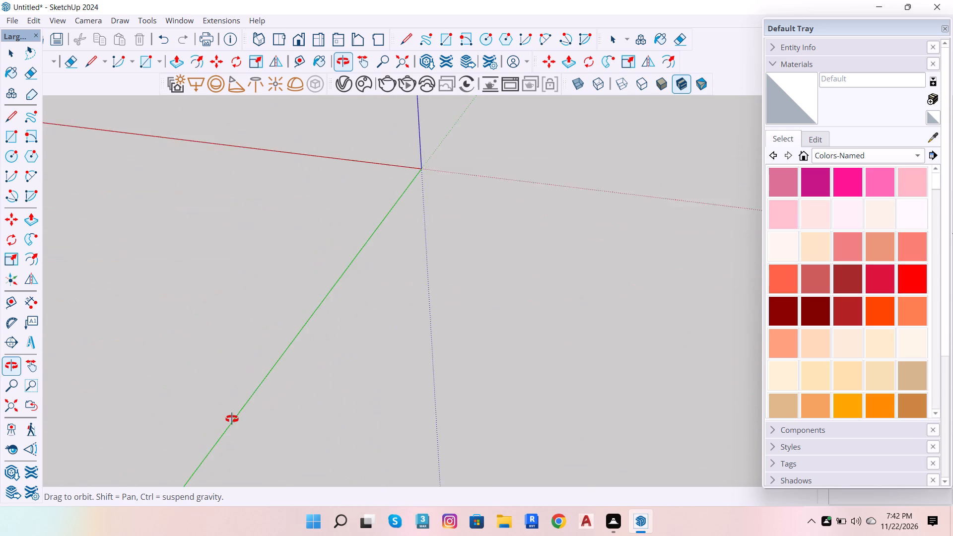
{"action": "left_click_drag", "start_coordinate": [232, 419], "coordinate": [390, 310]}
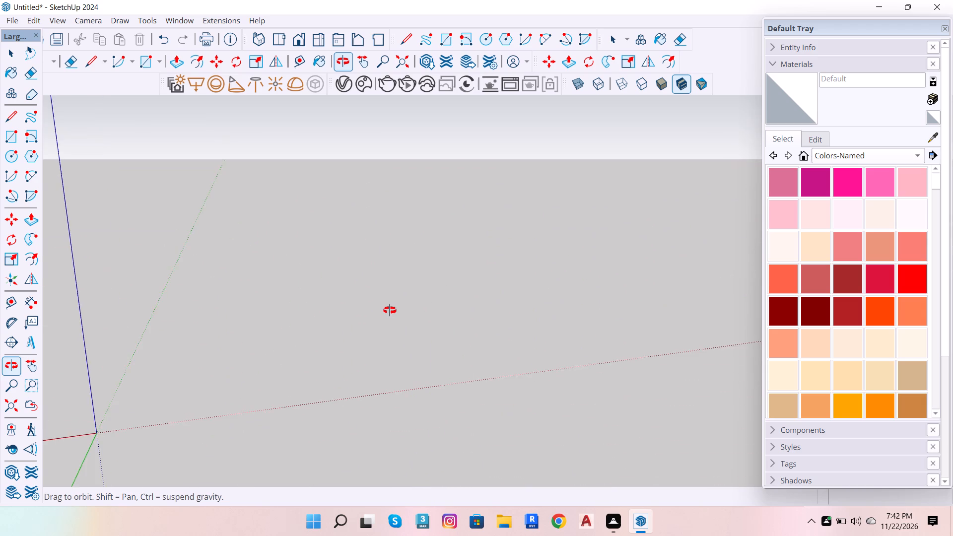
{"action": "left_click_drag", "start_coordinate": [390, 310], "coordinate": [190, 406]}
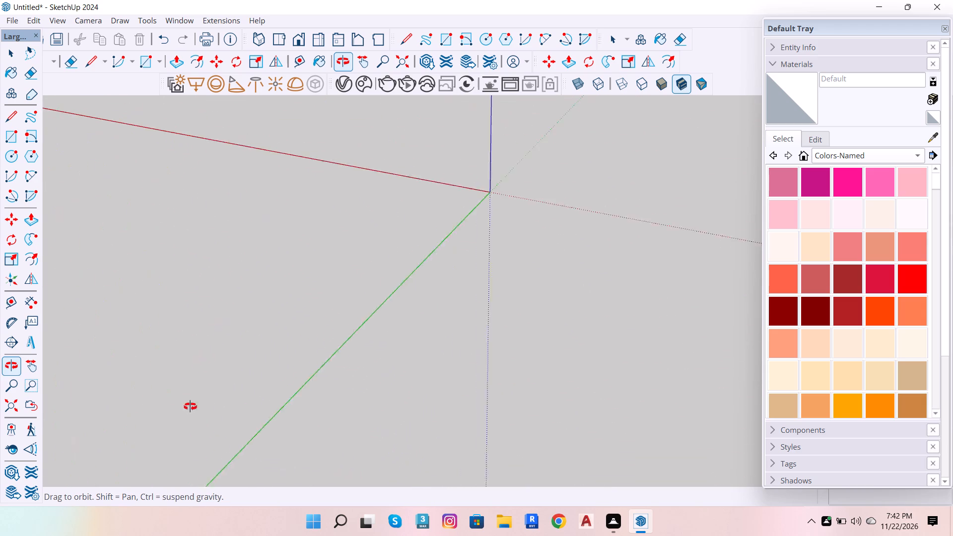
{"action": "left_click_drag", "start_coordinate": [190, 406], "coordinate": [183, 397]}
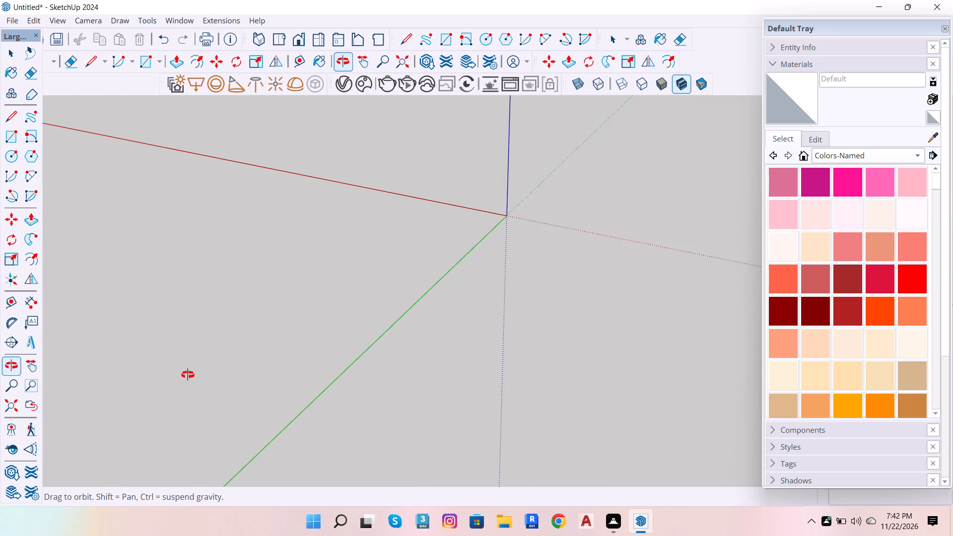
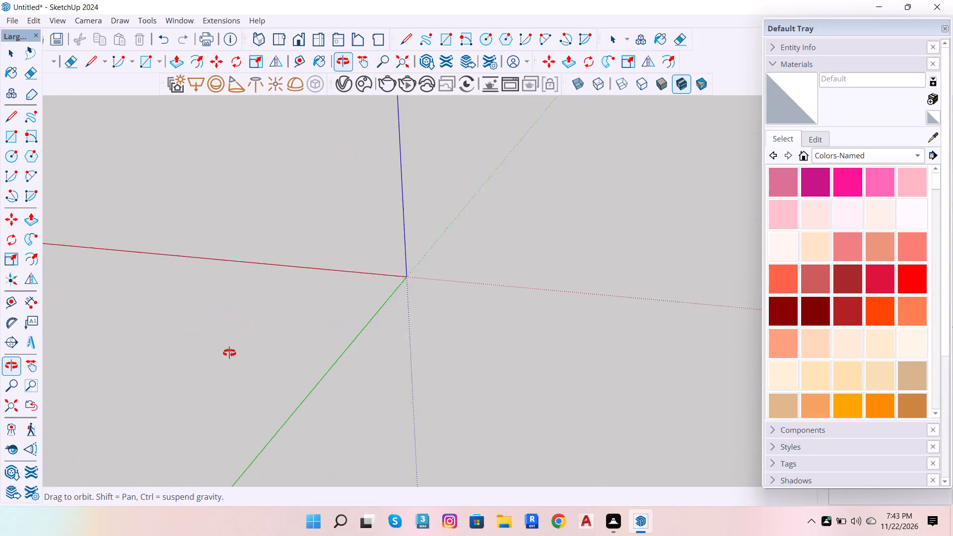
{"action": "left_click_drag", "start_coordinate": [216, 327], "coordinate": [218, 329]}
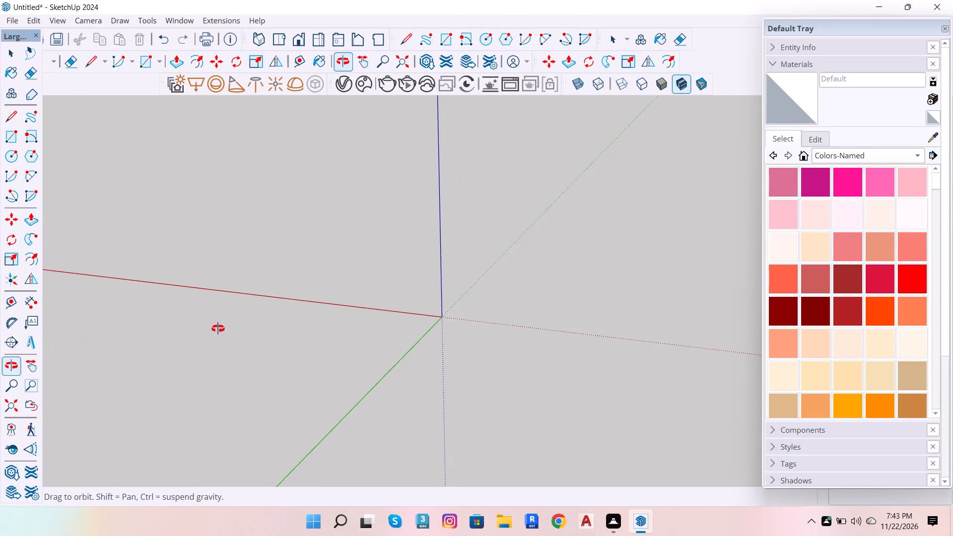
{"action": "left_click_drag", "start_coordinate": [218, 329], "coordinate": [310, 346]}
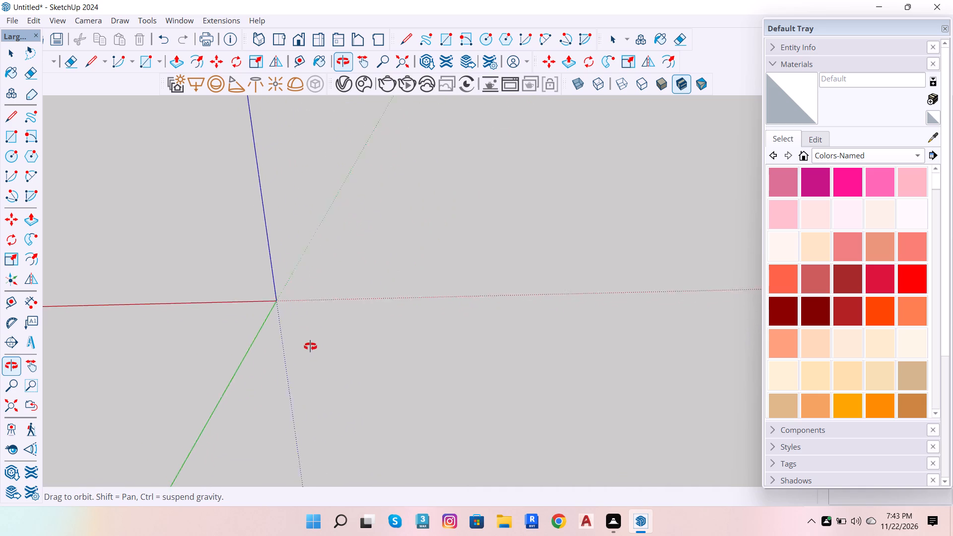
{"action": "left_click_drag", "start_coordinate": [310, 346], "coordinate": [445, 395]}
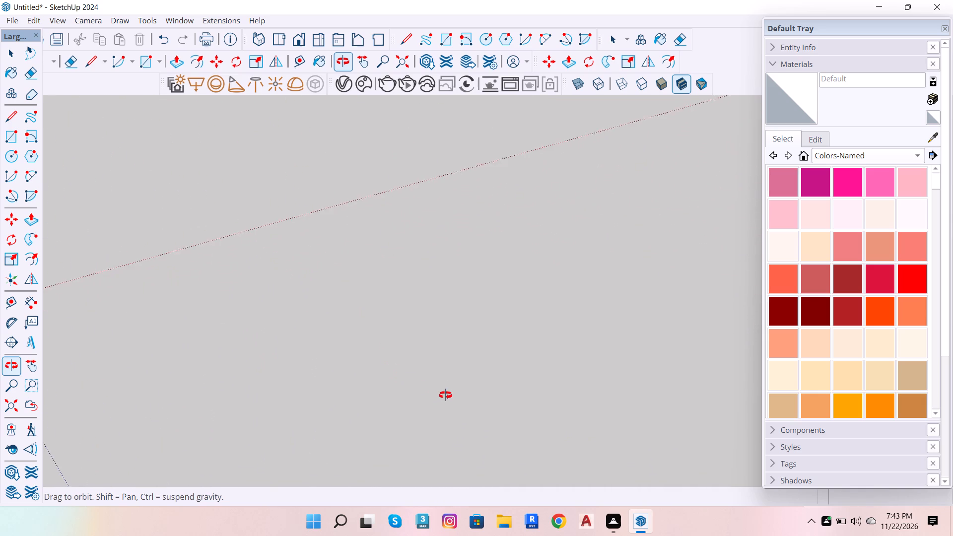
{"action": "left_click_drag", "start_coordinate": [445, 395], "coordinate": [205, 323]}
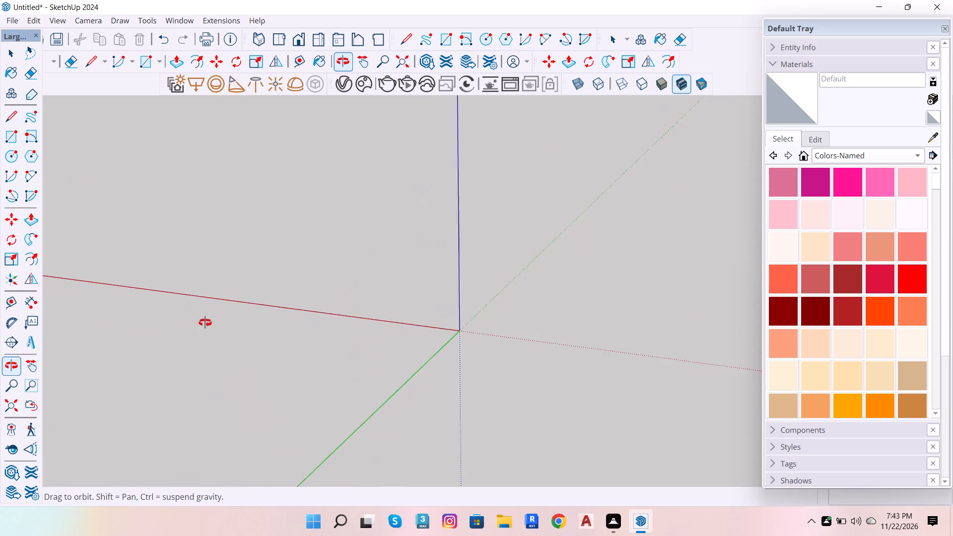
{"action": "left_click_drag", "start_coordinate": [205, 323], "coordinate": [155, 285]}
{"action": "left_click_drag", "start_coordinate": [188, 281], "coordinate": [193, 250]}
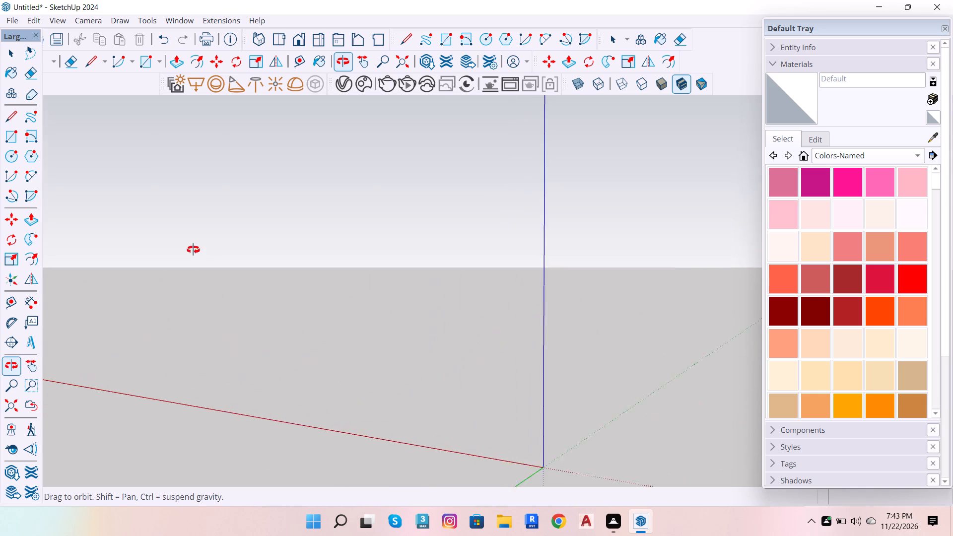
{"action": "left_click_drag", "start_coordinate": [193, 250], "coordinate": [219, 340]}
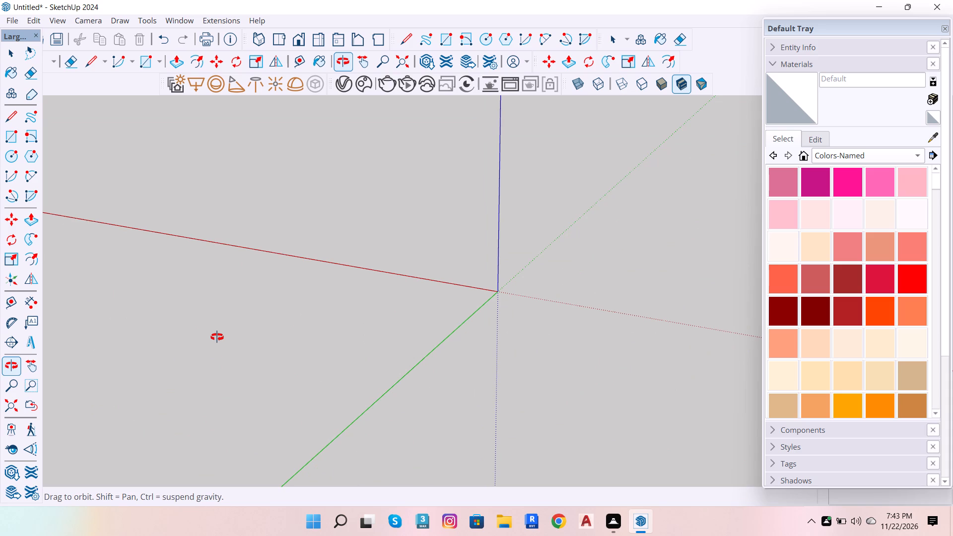
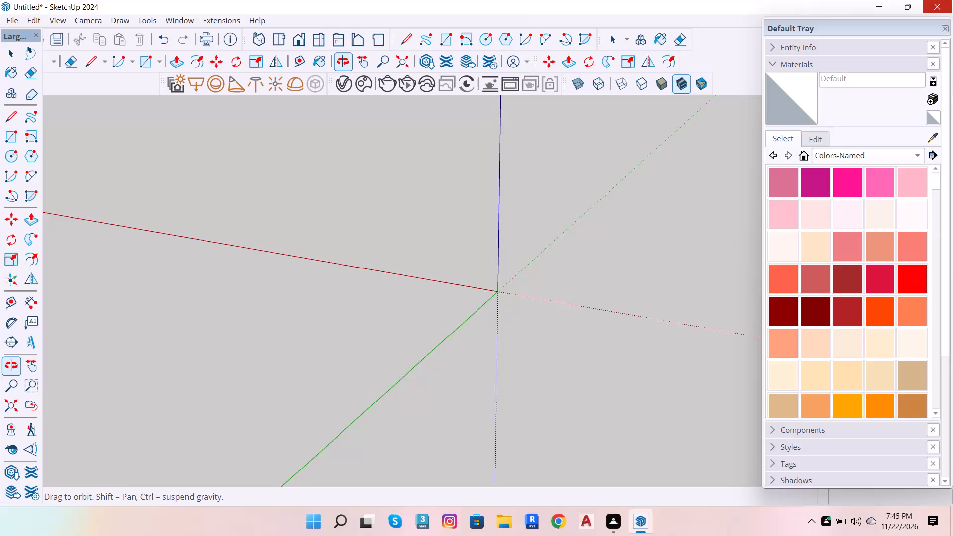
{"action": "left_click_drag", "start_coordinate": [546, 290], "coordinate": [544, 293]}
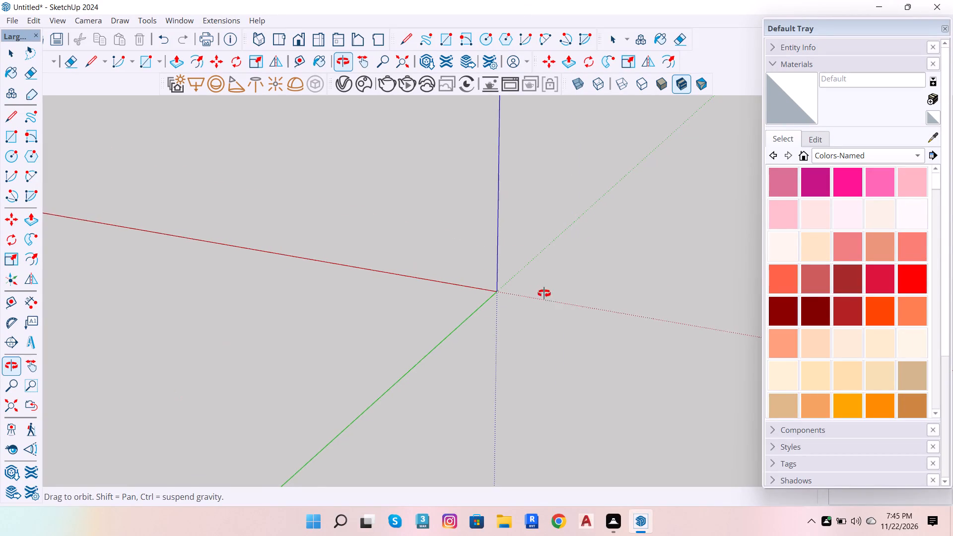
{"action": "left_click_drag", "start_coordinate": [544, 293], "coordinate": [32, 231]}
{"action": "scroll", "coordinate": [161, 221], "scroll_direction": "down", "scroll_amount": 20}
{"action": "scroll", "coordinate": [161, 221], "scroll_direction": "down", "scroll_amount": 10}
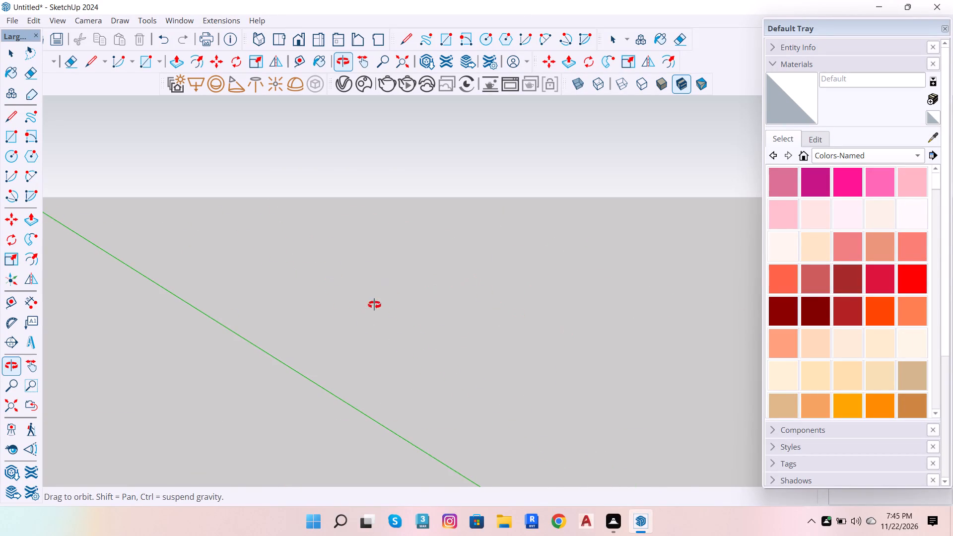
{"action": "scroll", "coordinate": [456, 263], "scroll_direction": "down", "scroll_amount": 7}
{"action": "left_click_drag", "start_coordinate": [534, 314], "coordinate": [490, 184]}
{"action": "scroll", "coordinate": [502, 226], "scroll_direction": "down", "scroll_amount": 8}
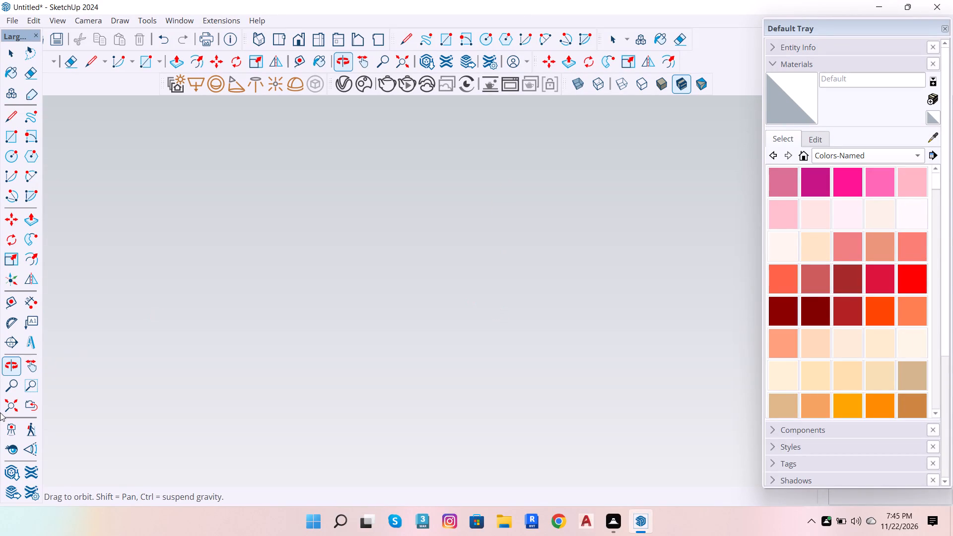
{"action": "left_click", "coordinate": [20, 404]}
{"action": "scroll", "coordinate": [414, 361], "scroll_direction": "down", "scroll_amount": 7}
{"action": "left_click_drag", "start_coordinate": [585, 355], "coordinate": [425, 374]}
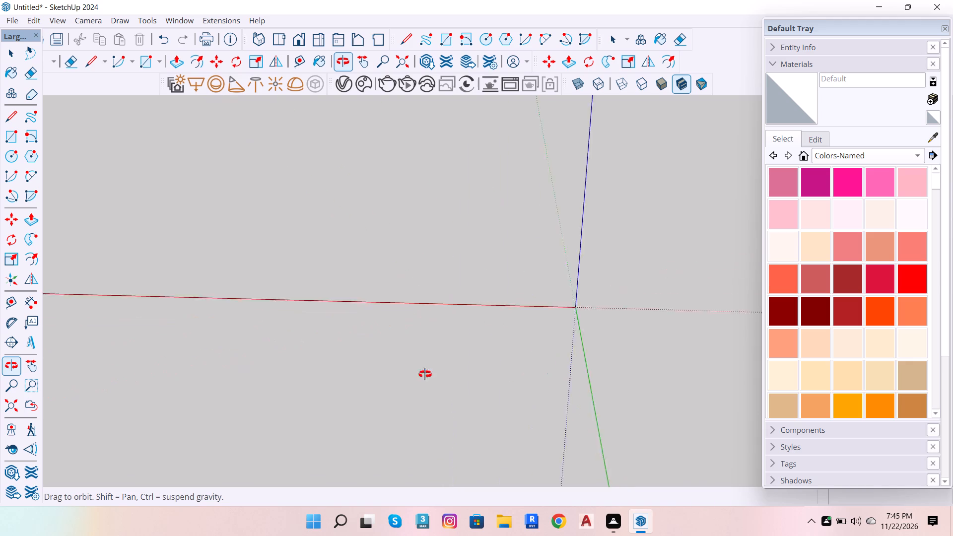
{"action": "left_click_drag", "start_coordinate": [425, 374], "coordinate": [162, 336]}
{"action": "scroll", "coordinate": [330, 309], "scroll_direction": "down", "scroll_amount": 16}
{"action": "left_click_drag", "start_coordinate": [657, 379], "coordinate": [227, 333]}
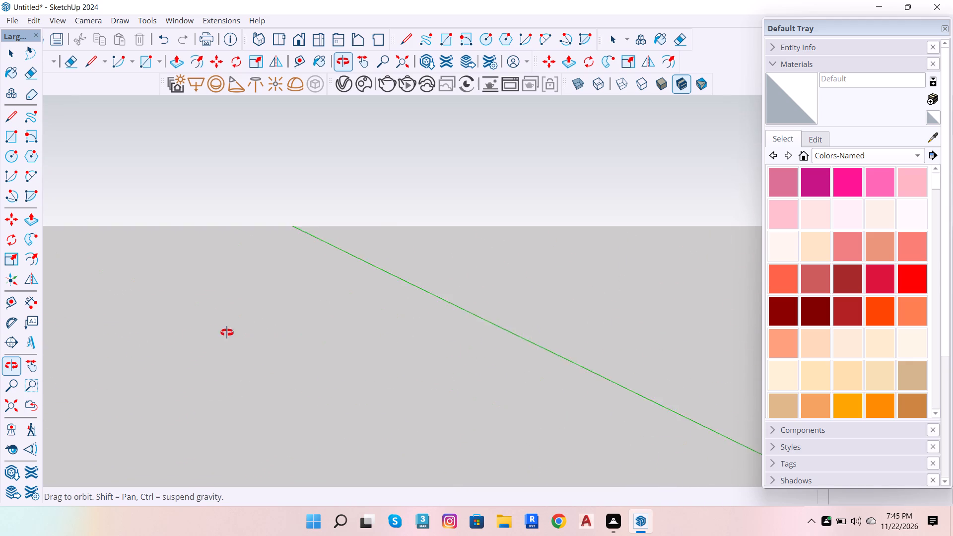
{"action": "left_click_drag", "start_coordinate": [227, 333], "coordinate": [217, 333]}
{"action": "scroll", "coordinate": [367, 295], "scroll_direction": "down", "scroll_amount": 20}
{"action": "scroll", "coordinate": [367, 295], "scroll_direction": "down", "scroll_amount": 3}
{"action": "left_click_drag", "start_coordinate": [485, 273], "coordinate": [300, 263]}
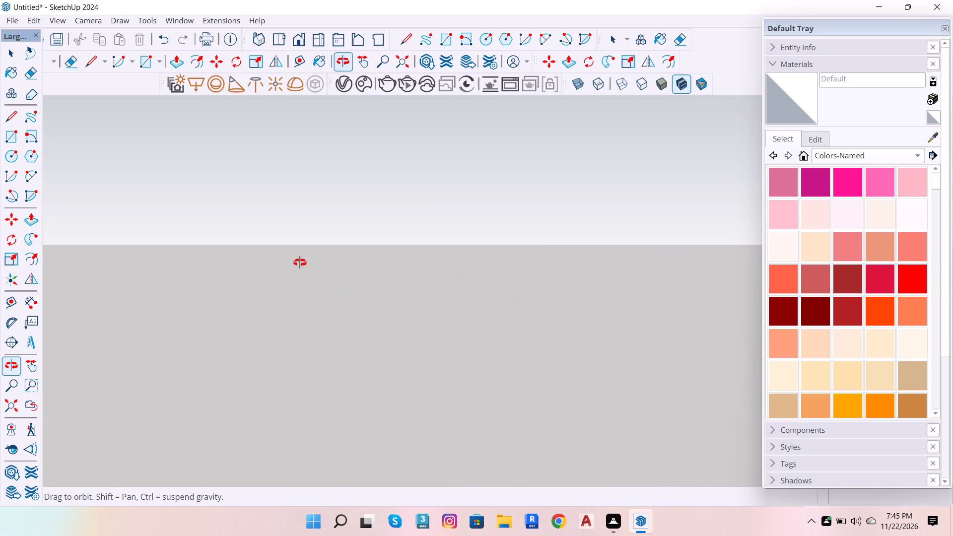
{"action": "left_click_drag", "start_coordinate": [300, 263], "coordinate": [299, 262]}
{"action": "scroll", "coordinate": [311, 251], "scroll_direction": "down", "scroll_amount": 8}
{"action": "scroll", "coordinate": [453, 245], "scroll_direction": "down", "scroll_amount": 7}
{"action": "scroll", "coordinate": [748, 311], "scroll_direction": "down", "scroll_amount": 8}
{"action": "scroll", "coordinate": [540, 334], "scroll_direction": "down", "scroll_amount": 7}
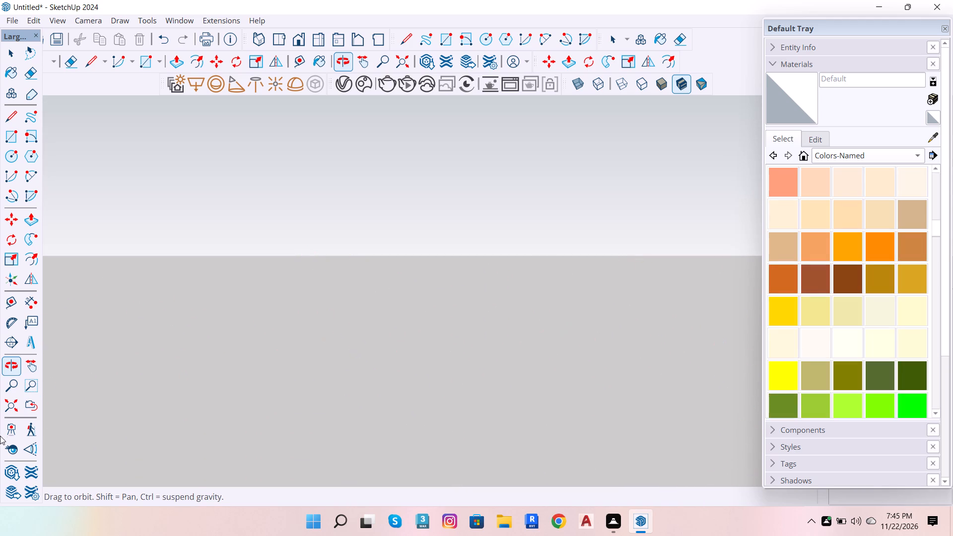
Close SketchUp with the untitled empty model open.
{"action": "left_click", "coordinate": [952, 0]}
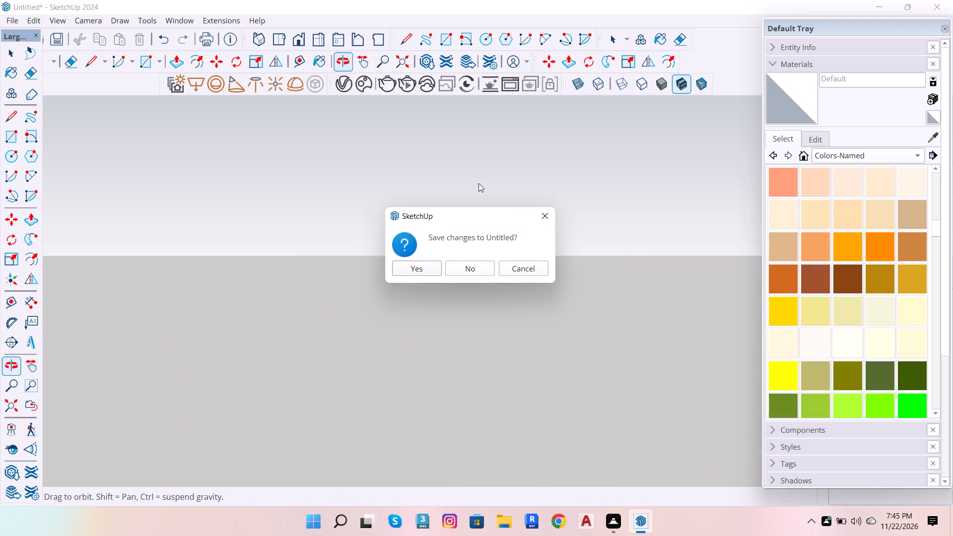
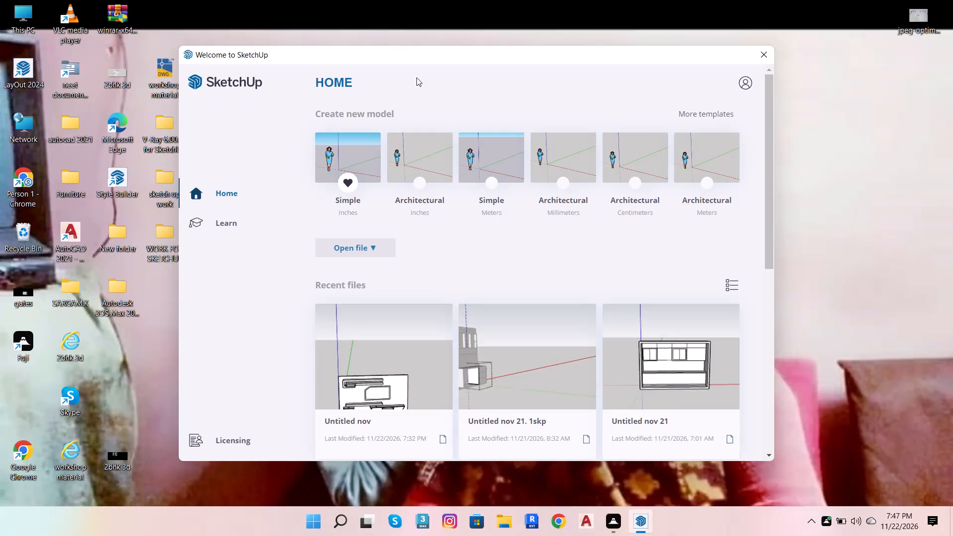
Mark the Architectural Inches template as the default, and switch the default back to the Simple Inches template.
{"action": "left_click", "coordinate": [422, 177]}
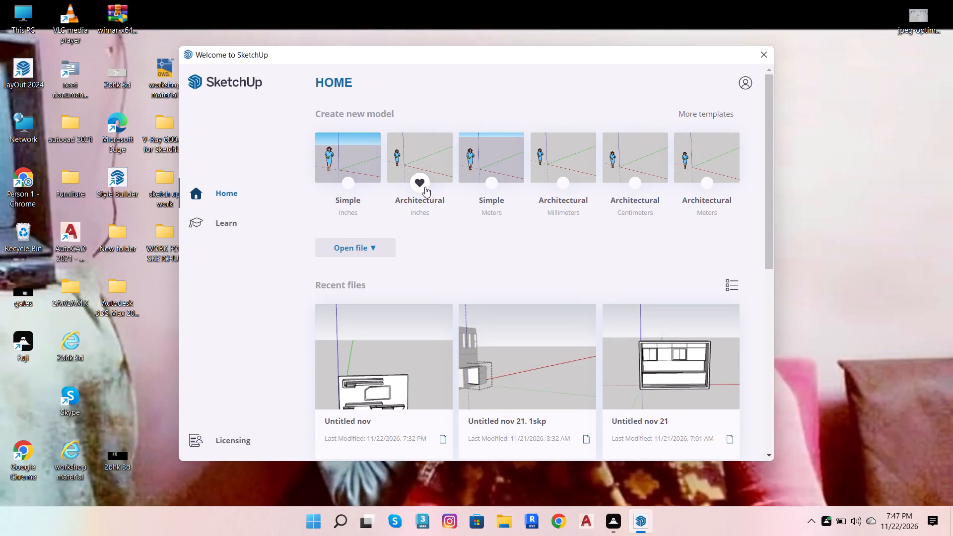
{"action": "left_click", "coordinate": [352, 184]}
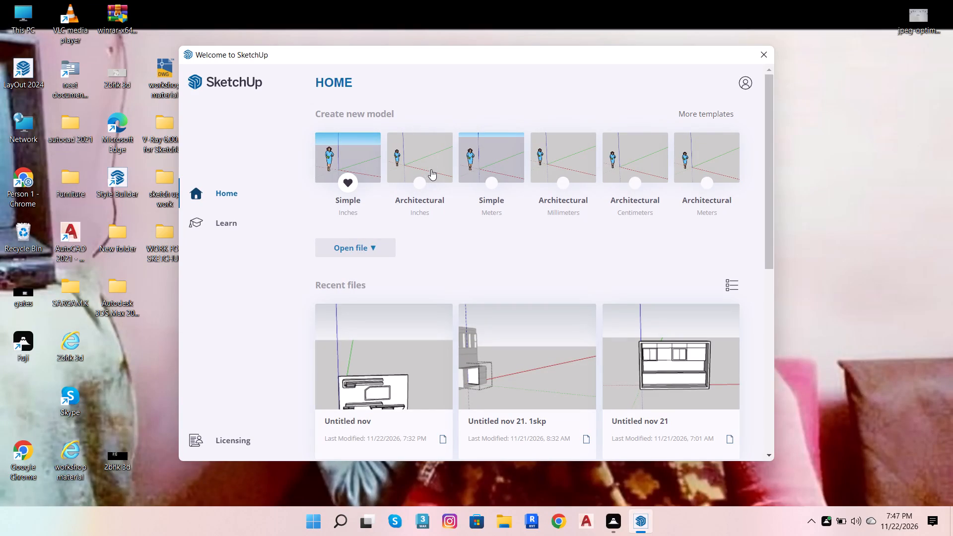
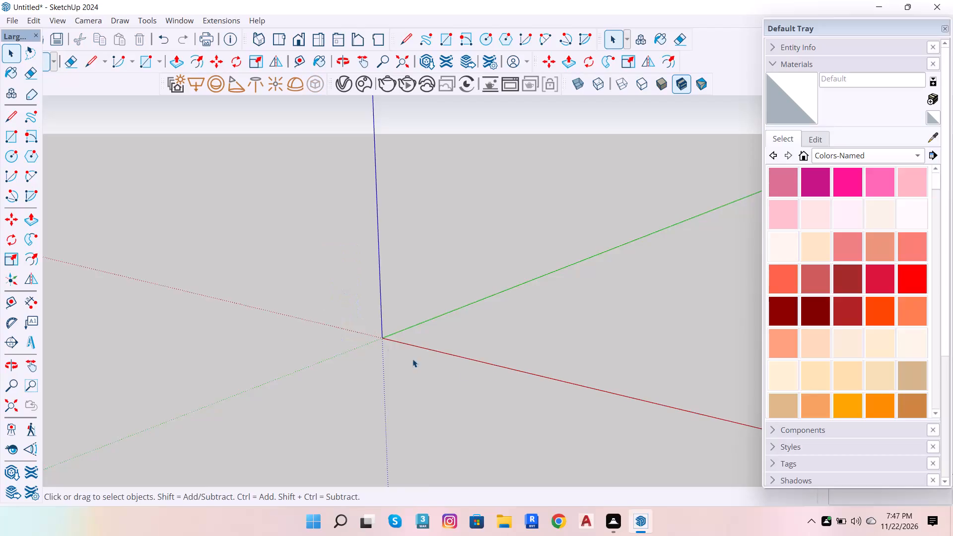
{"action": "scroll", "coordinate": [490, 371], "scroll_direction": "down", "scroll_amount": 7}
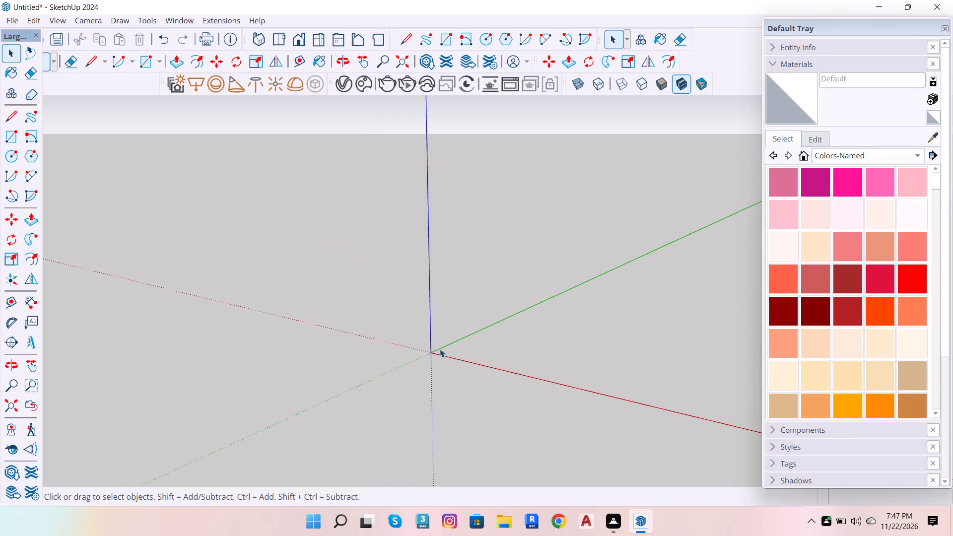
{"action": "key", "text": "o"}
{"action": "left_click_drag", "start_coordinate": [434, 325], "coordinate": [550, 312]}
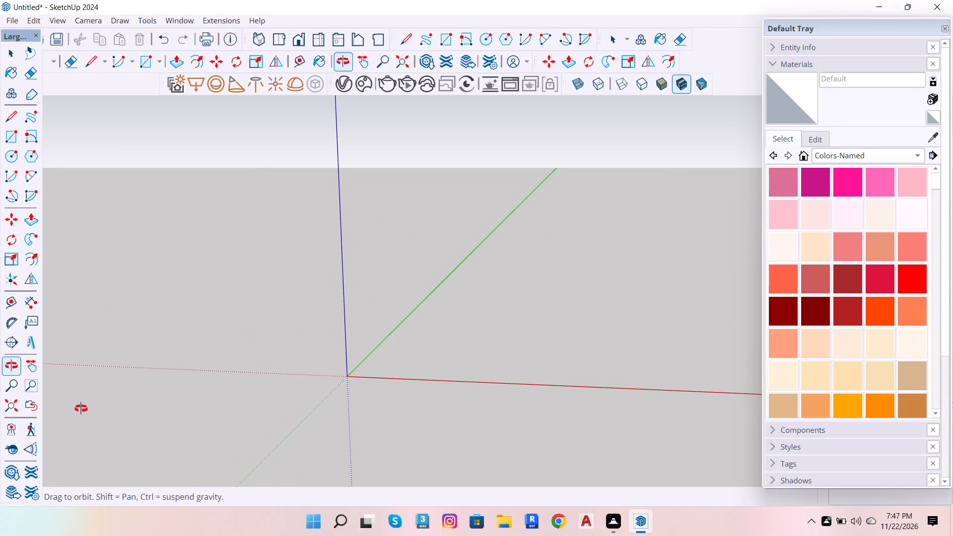
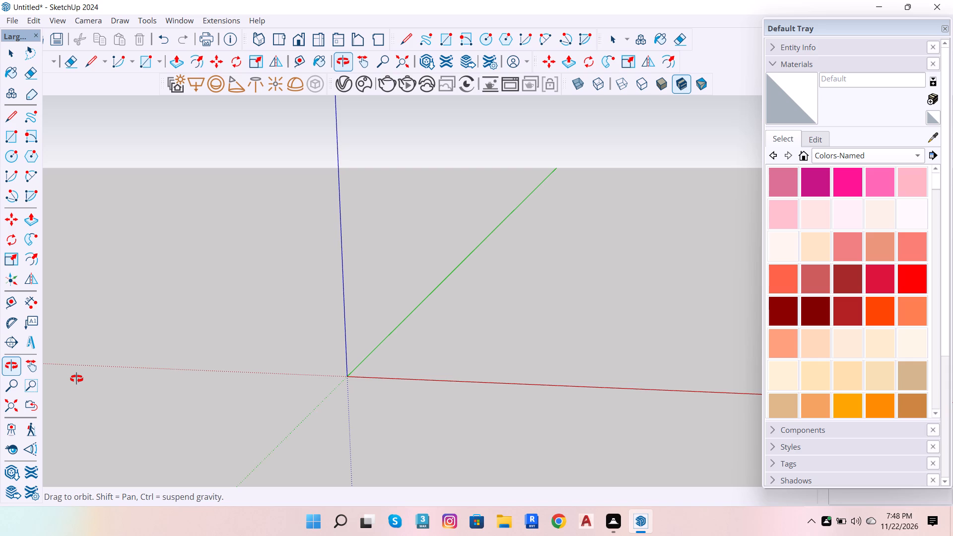
Draw an upright rectangle of 10' by 6' from the origin, standing on the red axis.
{"action": "scroll", "coordinate": [265, 440], "scroll_direction": "down", "scroll_amount": 3}
{"action": "left_click_drag", "start_coordinate": [334, 403], "coordinate": [372, 391]}
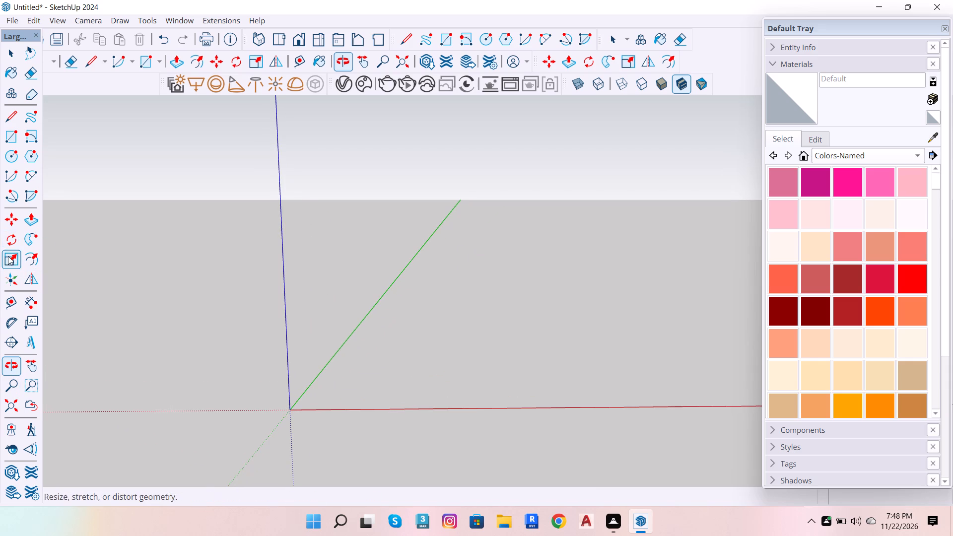
{"action": "left_click", "coordinate": [11, 142]}
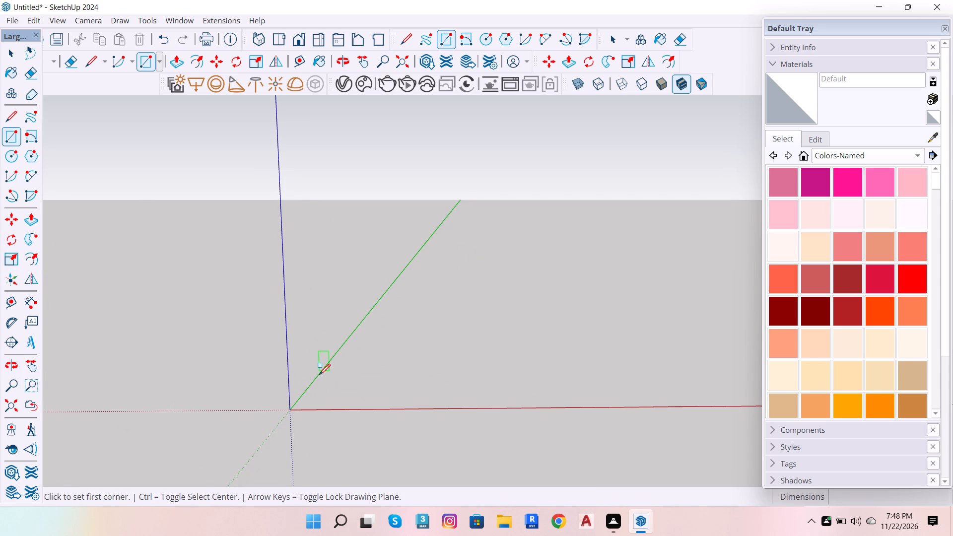
{"action": "left_click", "coordinate": [289, 411]}
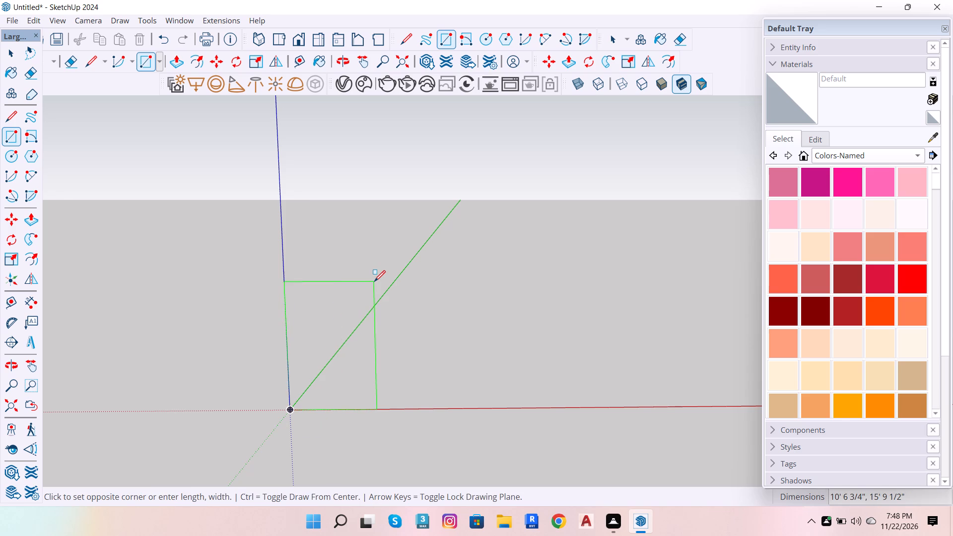
{"action": "type", "text": "10',"}
{"action": "type", "text": "6'"}
{"action": "key", "text": "Return"}
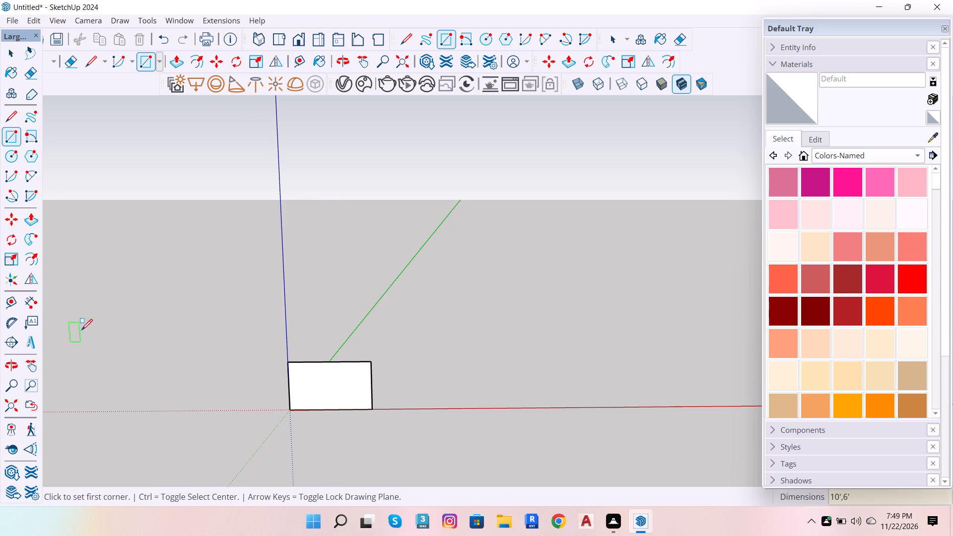
{"action": "key", "text": "Escape"}
{"action": "key", "text": "v"}
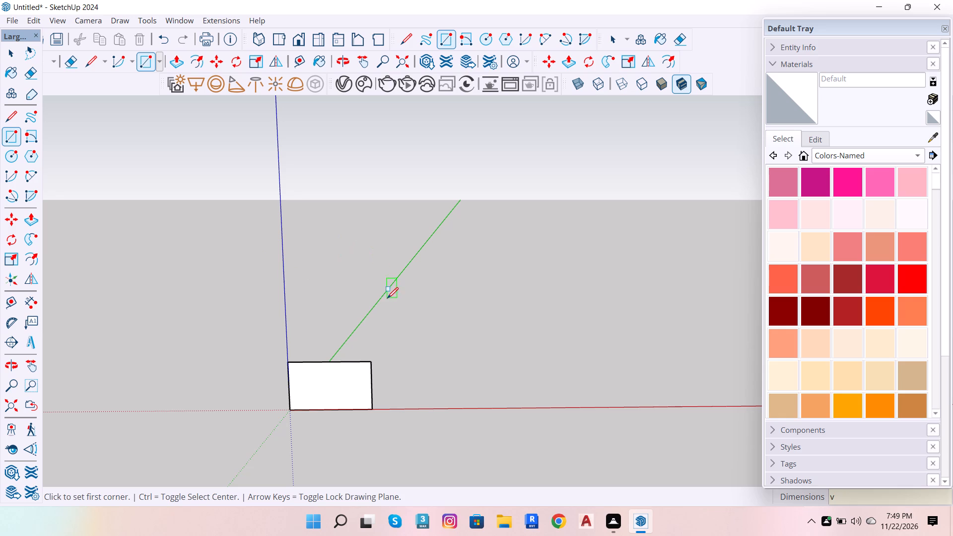
Rotate the rectangle's face and edges 90 degrees about the origin so that it stands on its short side.
{"action": "key", "text": "space"}
{"action": "double_click", "coordinate": [312, 384]}
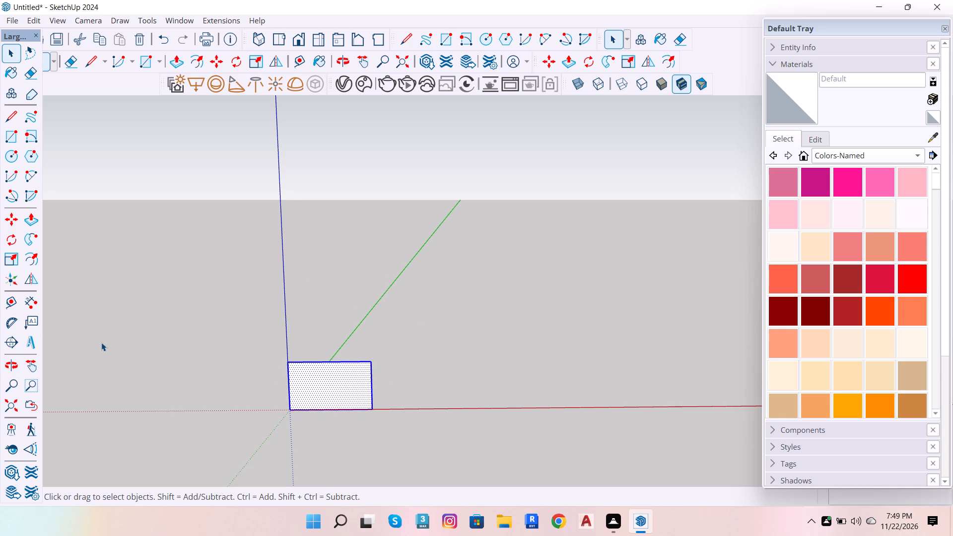
{"action": "left_click", "coordinate": [15, 241]}
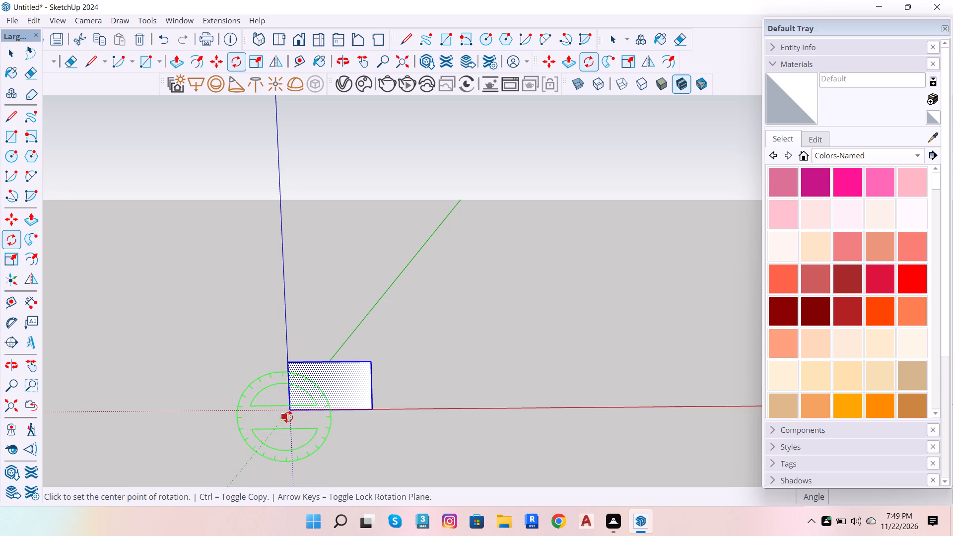
{"action": "left_click", "coordinate": [289, 415]}
{"action": "left_click", "coordinate": [483, 410]}
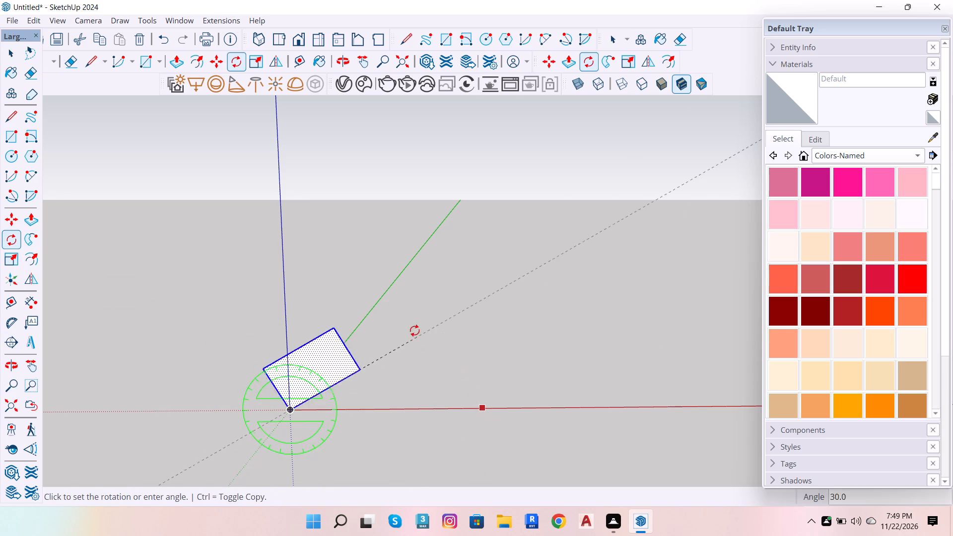
{"action": "left_click", "coordinate": [282, 260]}
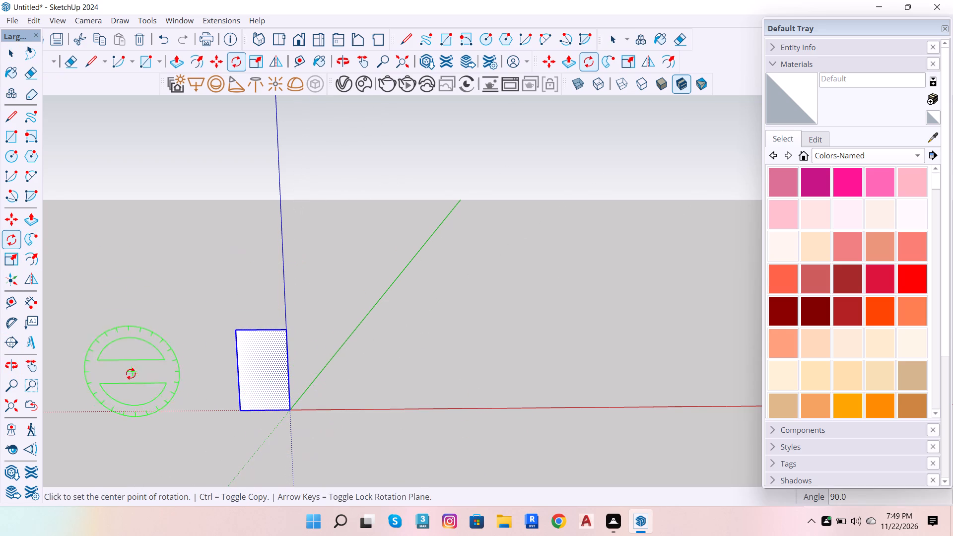
Move the rectangle 6' along the red axis so its outer bottom corner lands on the origin.
{"action": "left_click", "coordinate": [9, 214]}
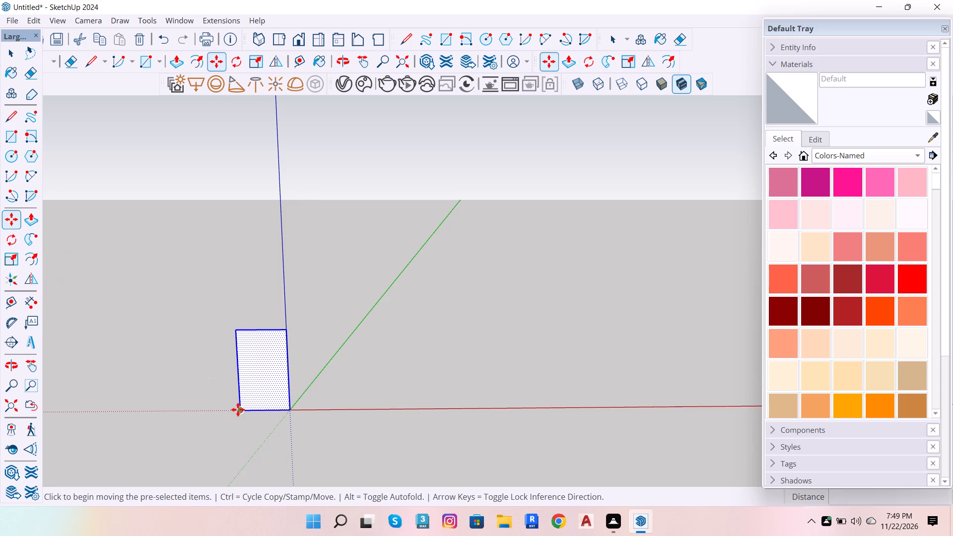
{"action": "left_click", "coordinate": [238, 409]}
{"action": "left_click", "coordinate": [294, 412]}
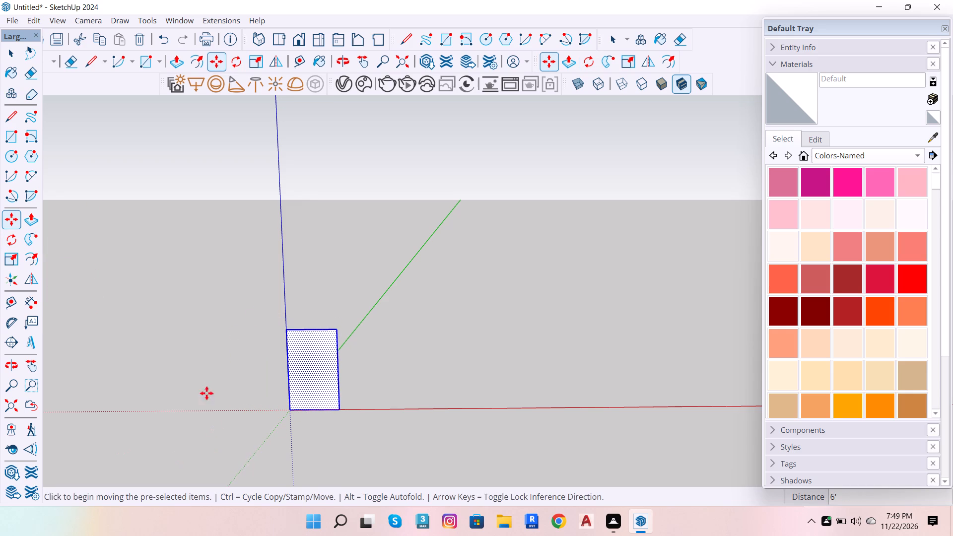
Offset the rectangle's edges outward by 5 to form a surrounding frame.
{"action": "scroll", "coordinate": [347, 428], "scroll_direction": "up", "scroll_amount": 6}
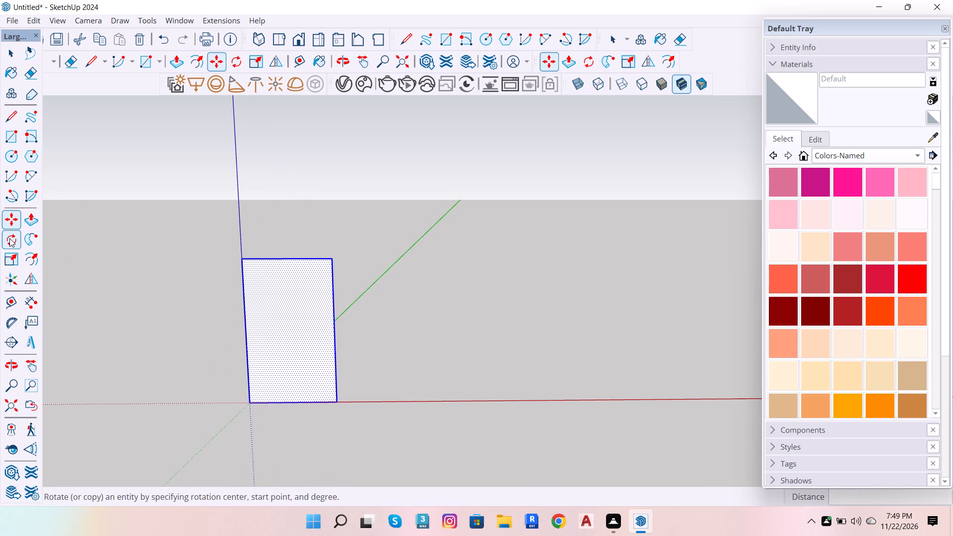
{"action": "left_click", "coordinate": [29, 256]}
{"action": "left_click", "coordinate": [285, 262]}
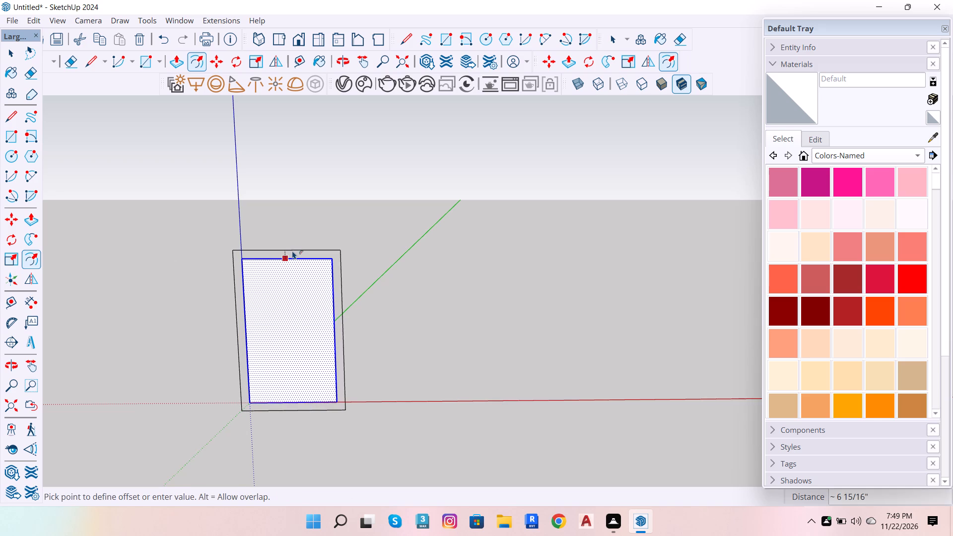
{"action": "key", "text": "5"}
{"action": "key", "text": "Return"}
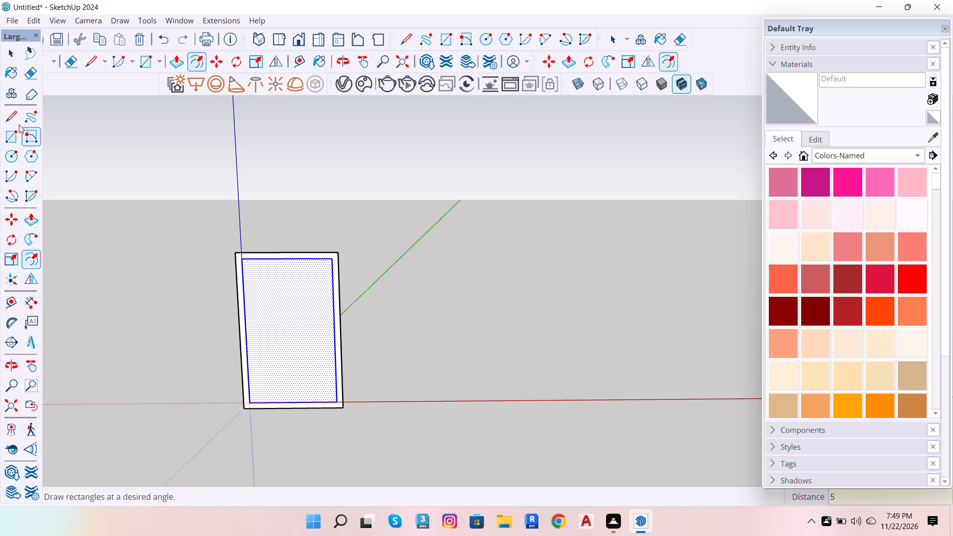
Make a group from the frame face around the inner rectangle together with its edges.
{"action": "left_click", "coordinate": [12, 59]}
{"action": "scroll", "coordinate": [310, 230], "scroll_direction": "up", "scroll_amount": 2}
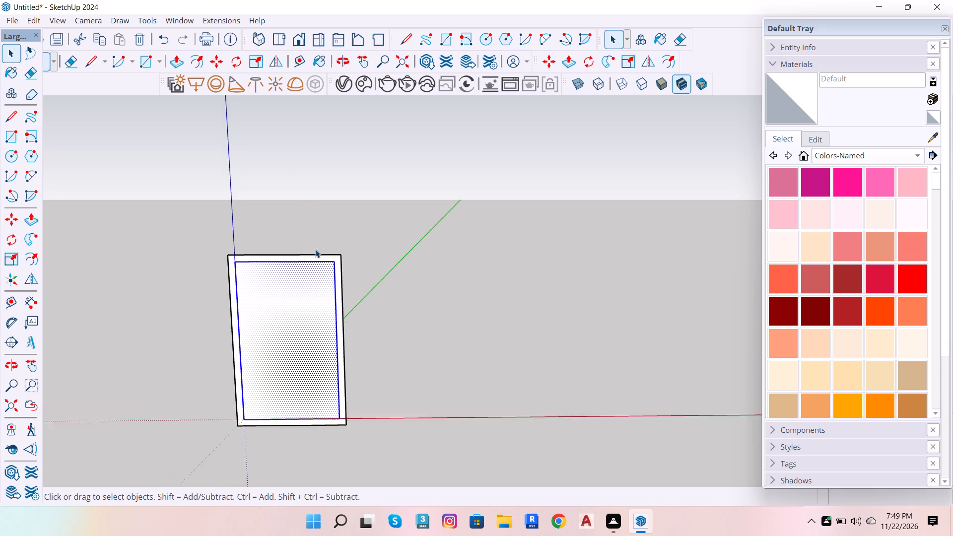
{"action": "scroll", "coordinate": [315, 249], "scroll_direction": "up", "scroll_amount": 9}
{"action": "double_click", "coordinate": [351, 269]}
{"action": "right_click", "coordinate": [351, 270]}
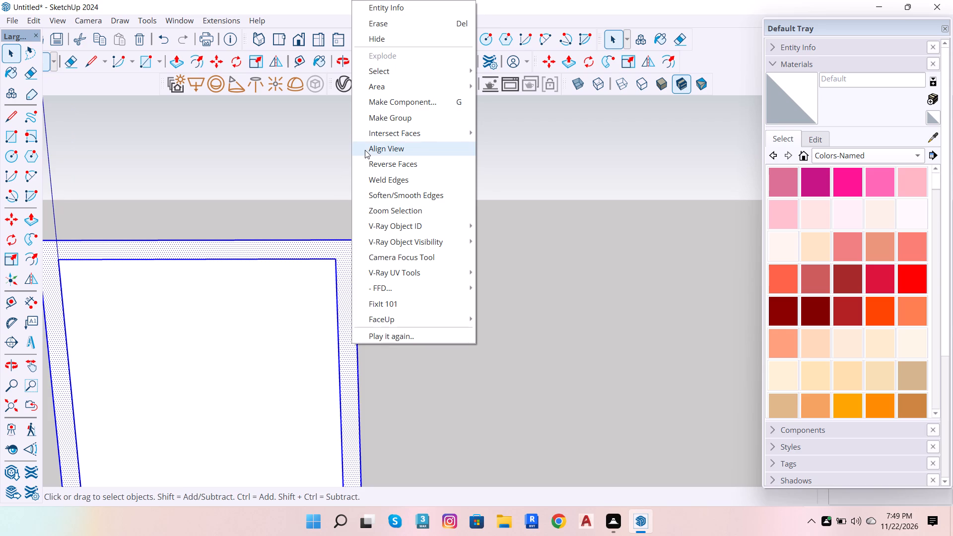
{"action": "left_click", "coordinate": [382, 115]}
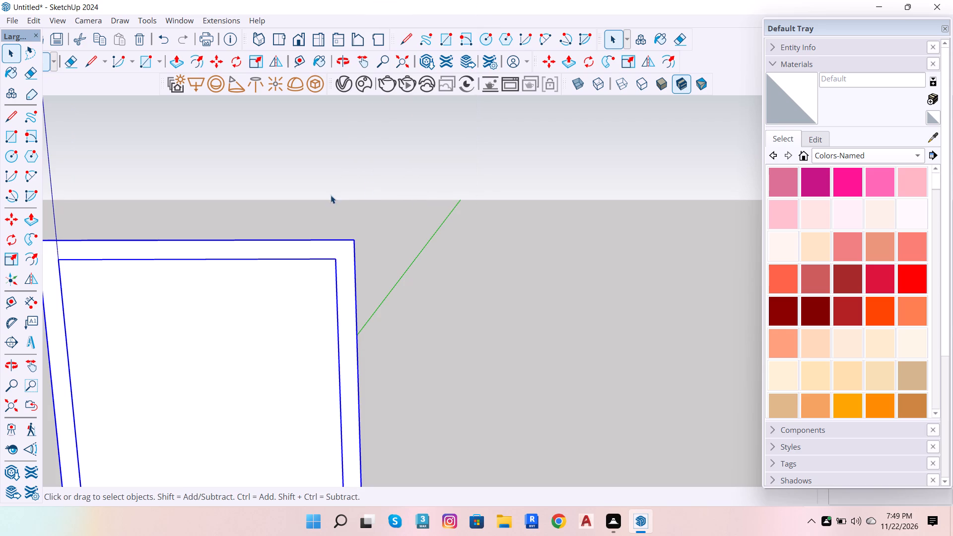
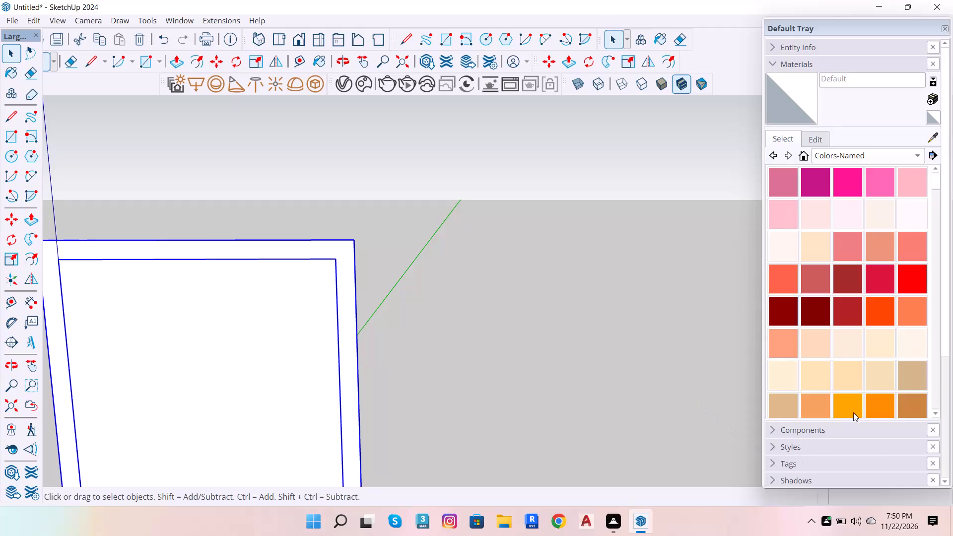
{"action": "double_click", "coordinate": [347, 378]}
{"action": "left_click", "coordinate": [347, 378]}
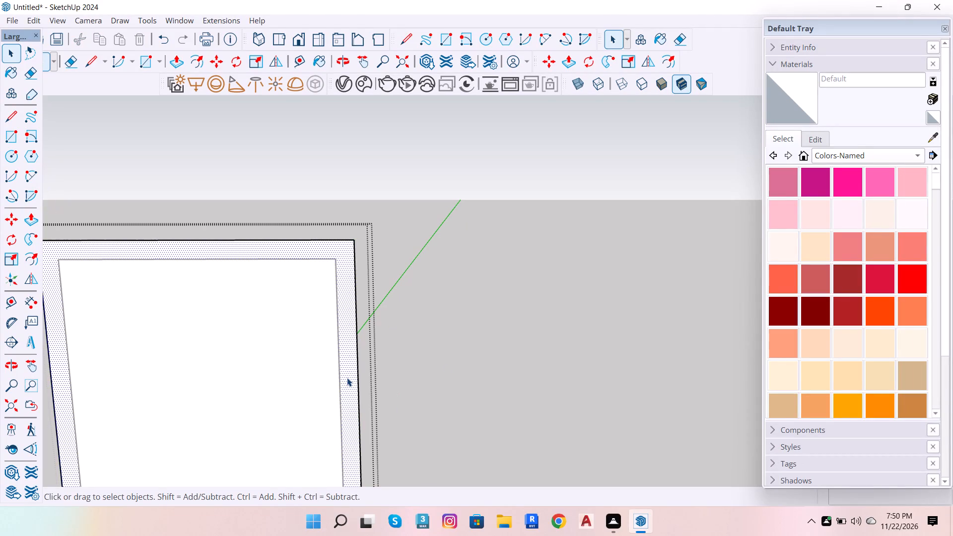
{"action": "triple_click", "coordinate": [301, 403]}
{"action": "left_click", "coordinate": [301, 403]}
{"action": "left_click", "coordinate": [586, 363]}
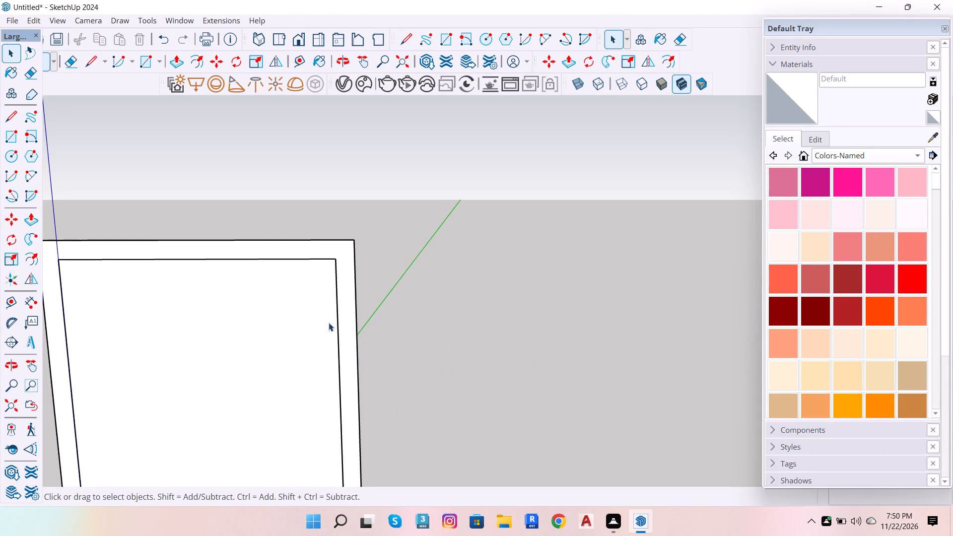
Select the inner rectangle's face, enclosed by the grouped frame, together with its bounding edges.
{"action": "double_click", "coordinate": [272, 345]}
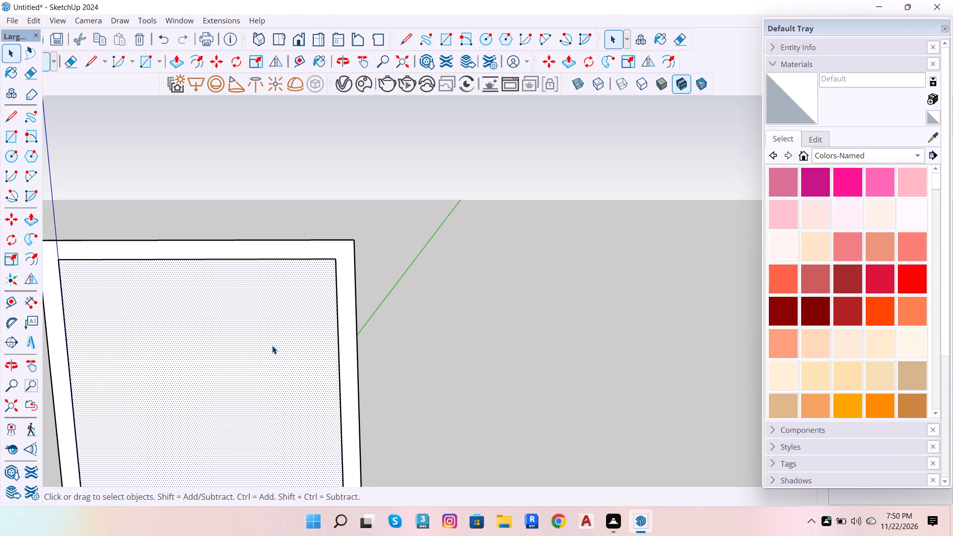
{"action": "double_click", "coordinate": [272, 345]}
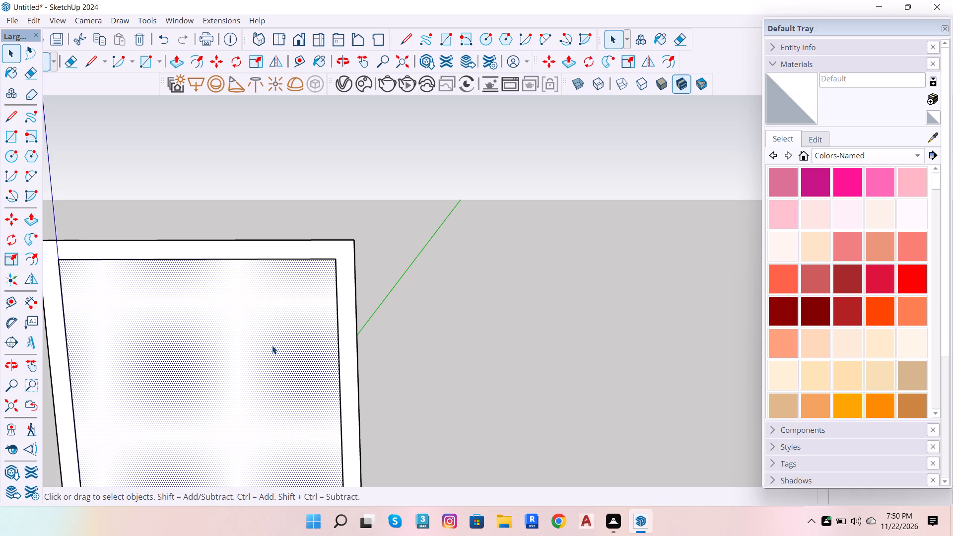
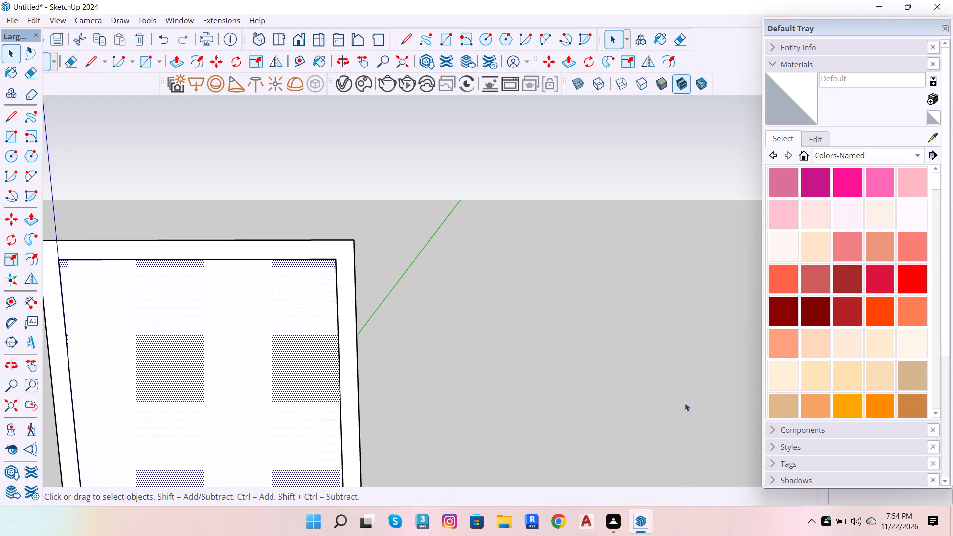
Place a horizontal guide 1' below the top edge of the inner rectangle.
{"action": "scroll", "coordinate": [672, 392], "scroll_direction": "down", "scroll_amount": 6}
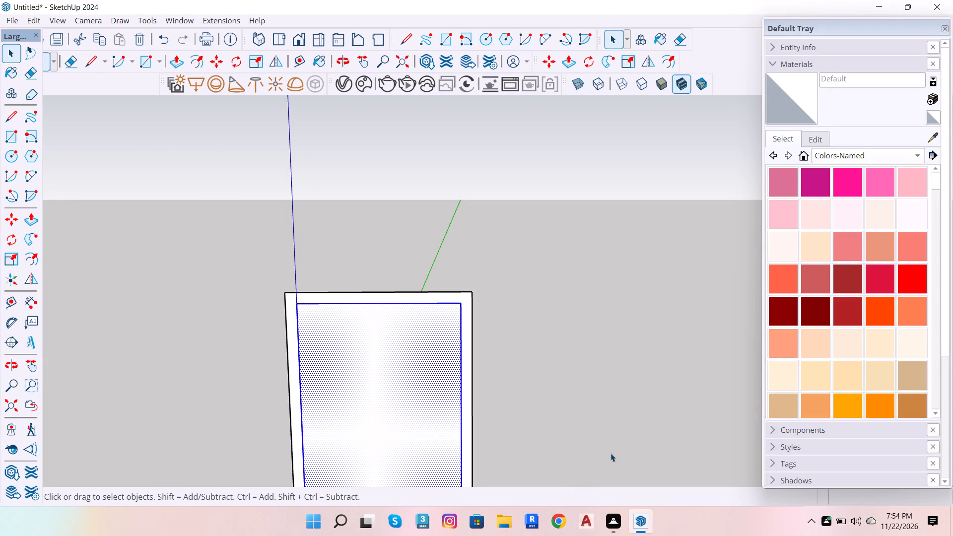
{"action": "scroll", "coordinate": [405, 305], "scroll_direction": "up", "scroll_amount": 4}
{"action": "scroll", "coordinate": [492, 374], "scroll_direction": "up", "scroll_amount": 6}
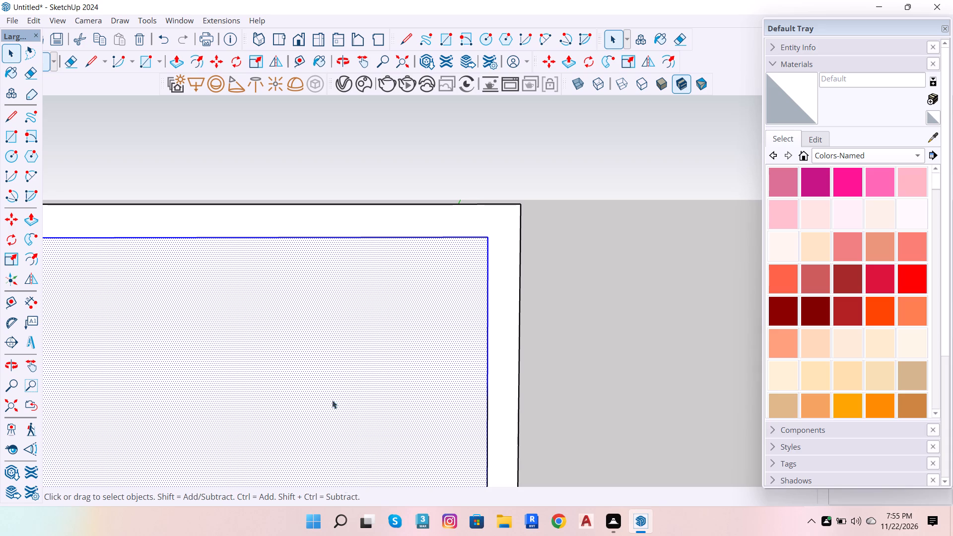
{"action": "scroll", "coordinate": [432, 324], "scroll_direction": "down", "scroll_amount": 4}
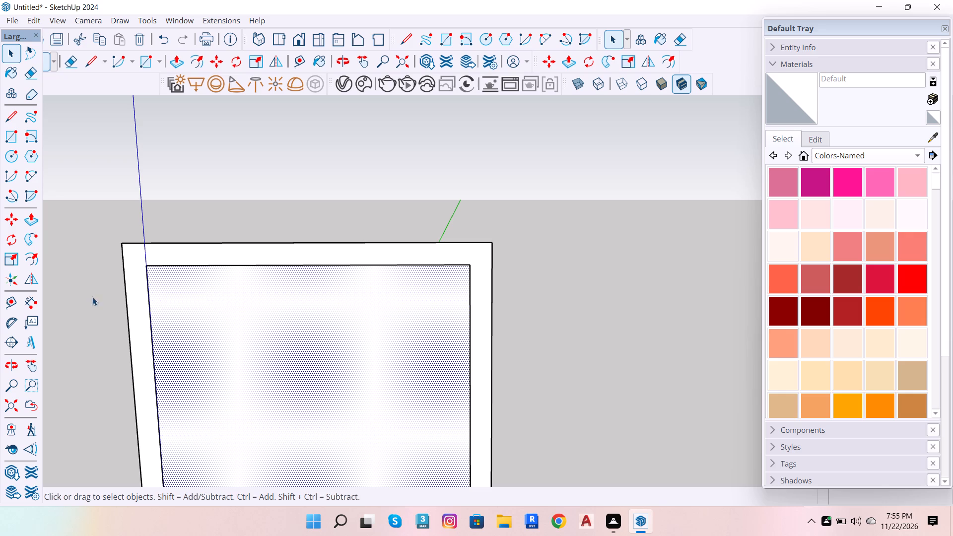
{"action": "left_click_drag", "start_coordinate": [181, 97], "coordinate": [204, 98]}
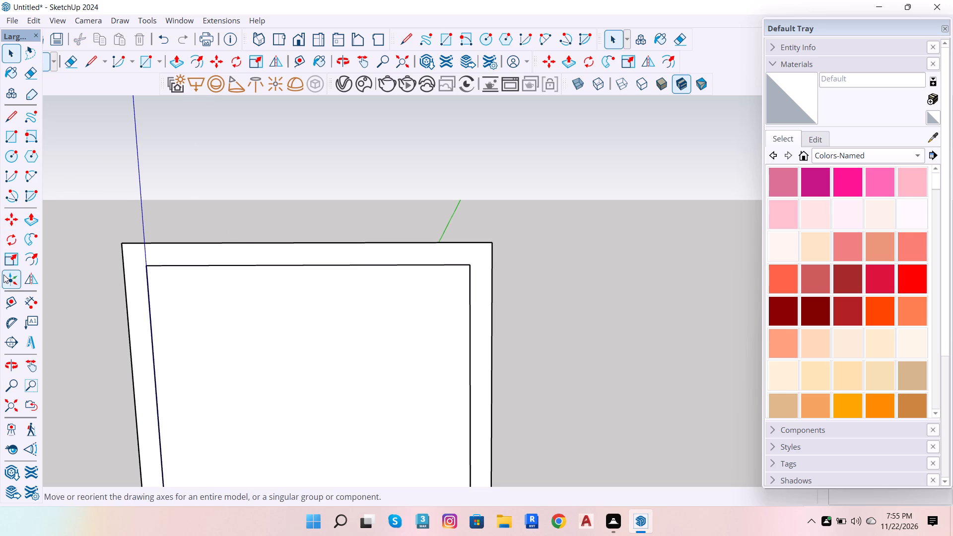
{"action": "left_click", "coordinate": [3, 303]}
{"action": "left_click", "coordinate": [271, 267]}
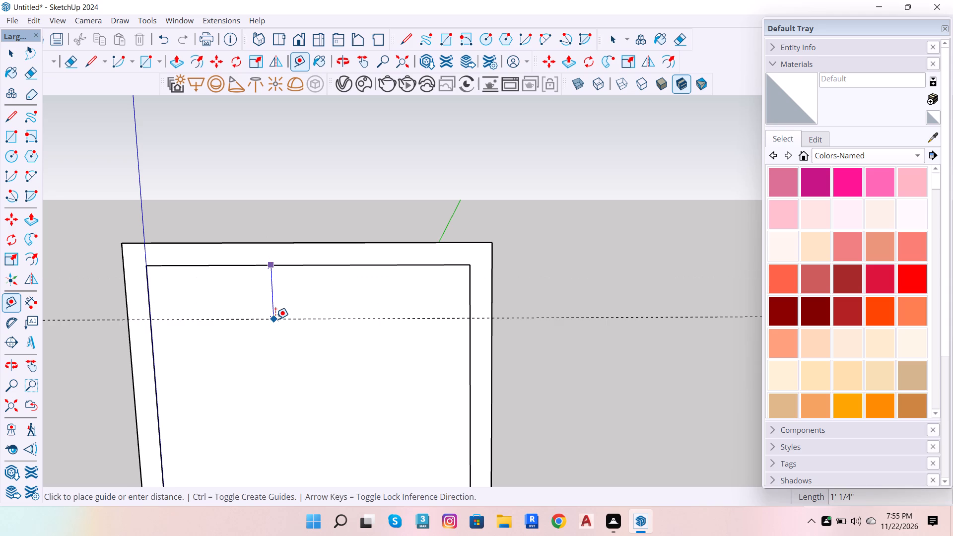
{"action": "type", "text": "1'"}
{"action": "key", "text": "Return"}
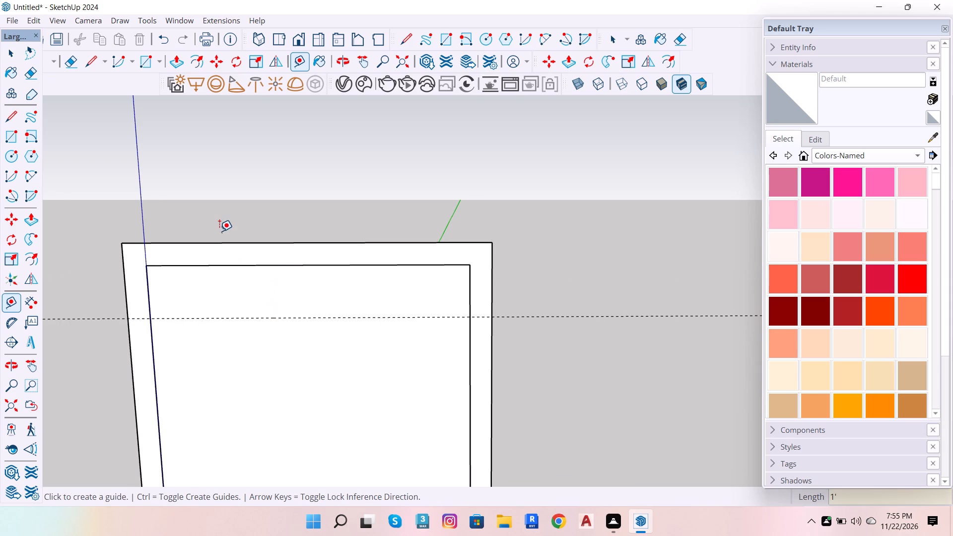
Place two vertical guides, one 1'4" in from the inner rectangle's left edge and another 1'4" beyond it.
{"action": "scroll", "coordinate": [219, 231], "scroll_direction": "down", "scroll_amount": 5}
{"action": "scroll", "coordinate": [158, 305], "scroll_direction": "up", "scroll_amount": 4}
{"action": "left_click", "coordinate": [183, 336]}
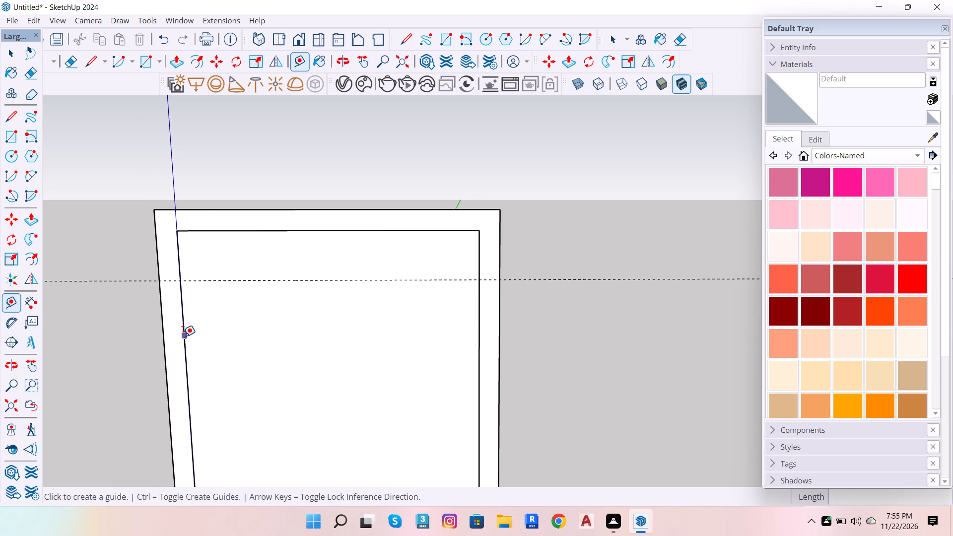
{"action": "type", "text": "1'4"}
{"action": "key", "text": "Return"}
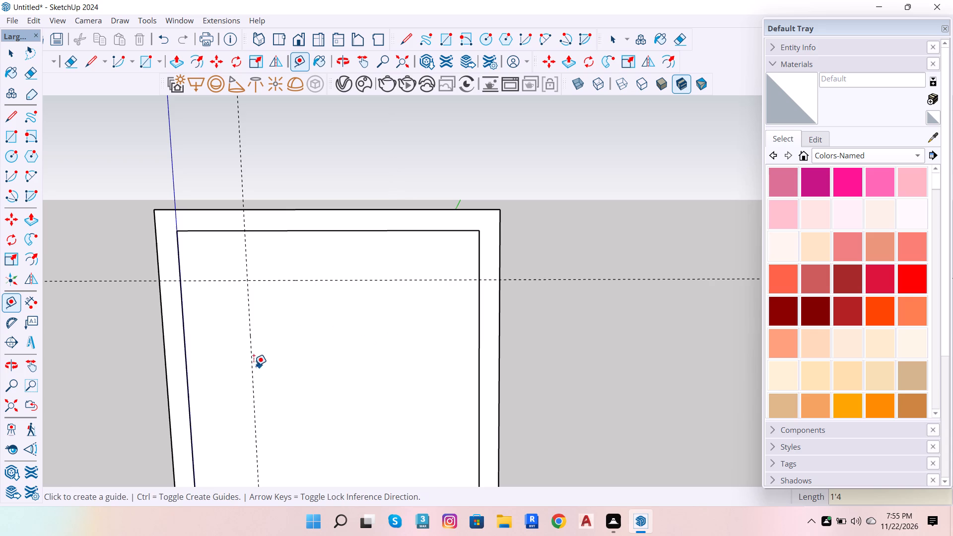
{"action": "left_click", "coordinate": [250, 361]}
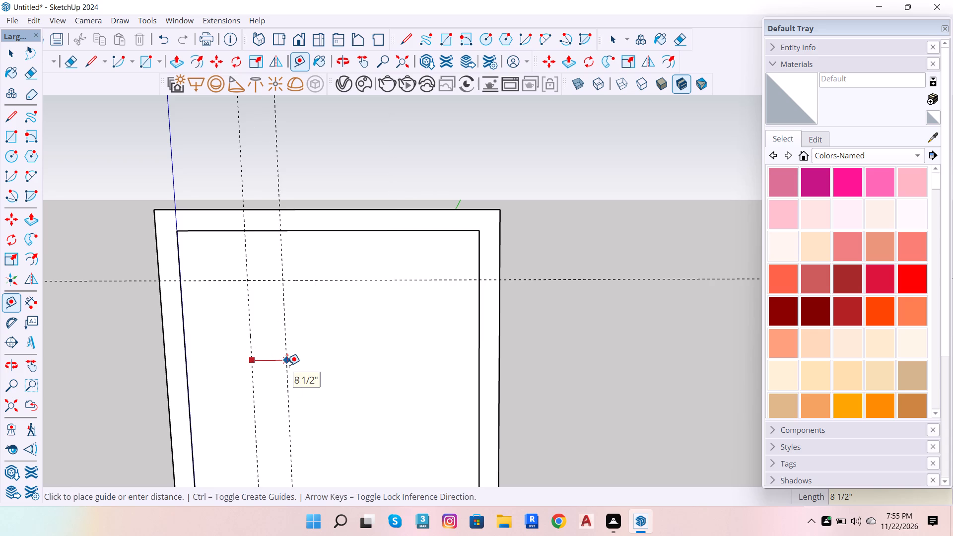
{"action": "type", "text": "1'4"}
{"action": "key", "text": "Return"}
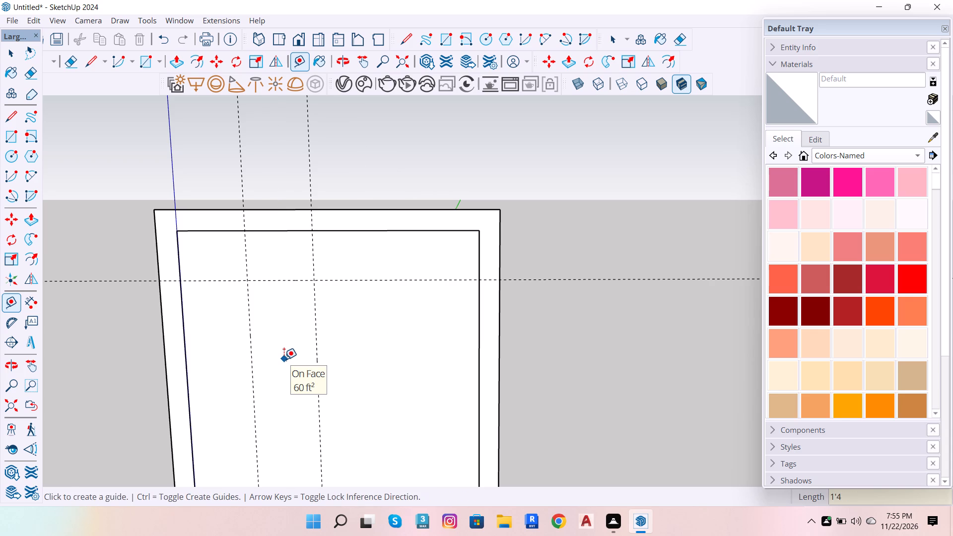
Undo the three guides and the grouped frame, going back to the plain rectangle.
{"action": "scroll", "coordinate": [295, 230], "scroll_direction": "down", "scroll_amount": 5}
{"action": "scroll", "coordinate": [306, 271], "scroll_direction": "down", "scroll_amount": 1}
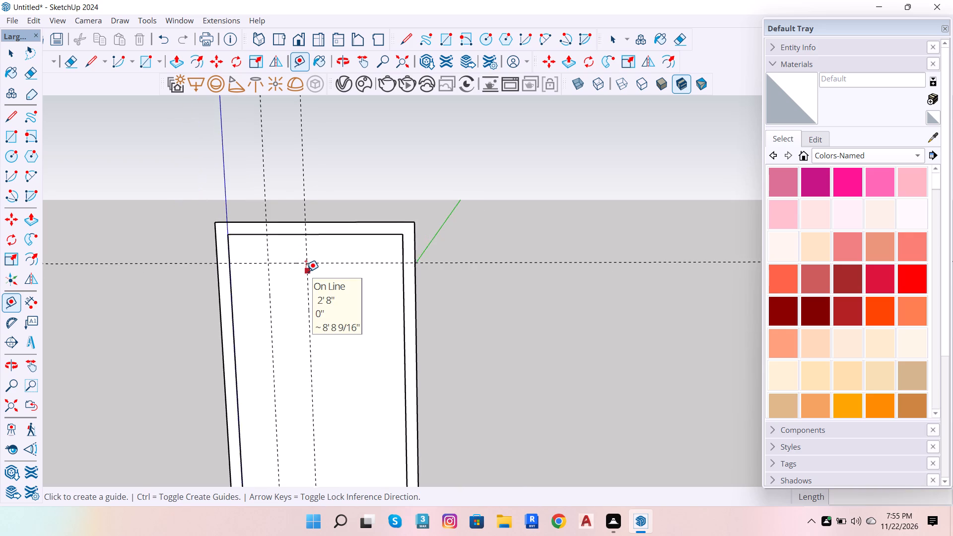
{"action": "scroll", "coordinate": [306, 271], "scroll_direction": "down", "scroll_amount": 2}
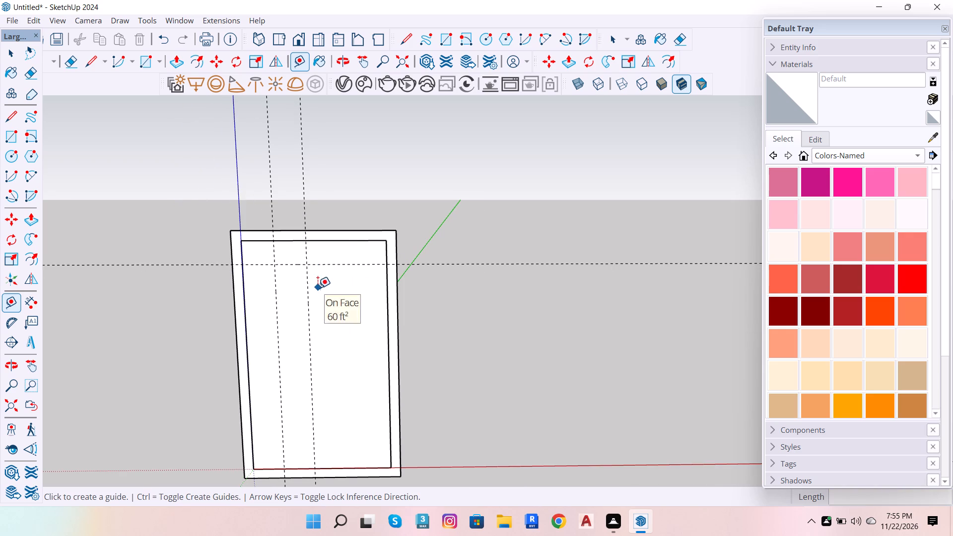
{"action": "scroll", "coordinate": [399, 265], "scroll_direction": "up", "scroll_amount": 6}
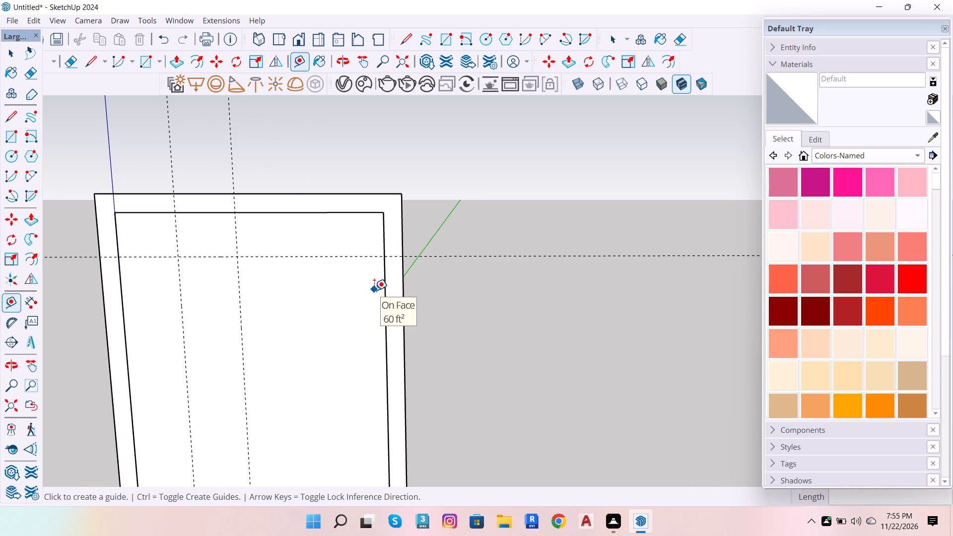
{"action": "key", "text": "ctrl+z"}
{"action": "key", "text": "ctrl+z"}
{"action": "key", "text": "ctrl+z"}
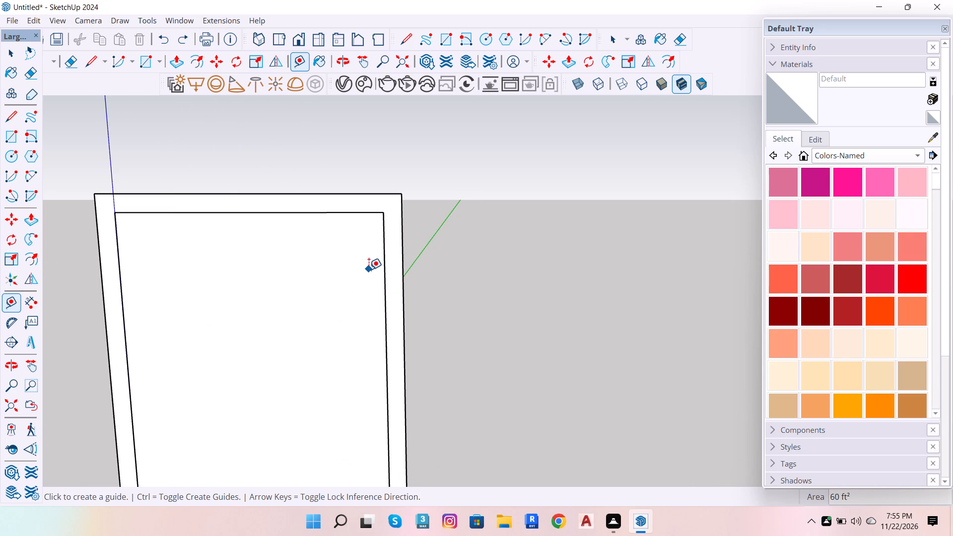
{"action": "key", "text": "ctrl+z"}
{"action": "key", "text": "ctrl+z"}
{"action": "key", "text": "ctrl+z"}
{"action": "key", "text": "ctrl+z"}
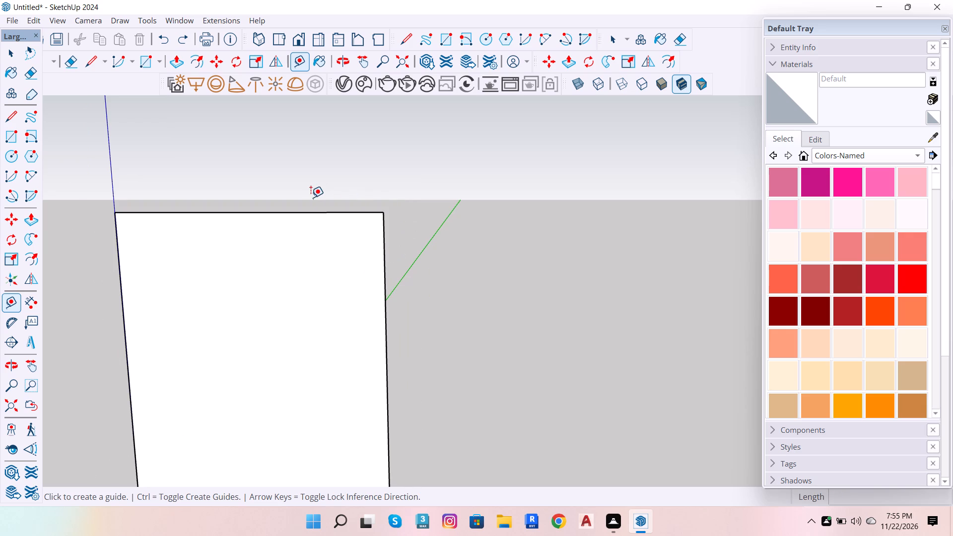
{"action": "key", "text": "space"}
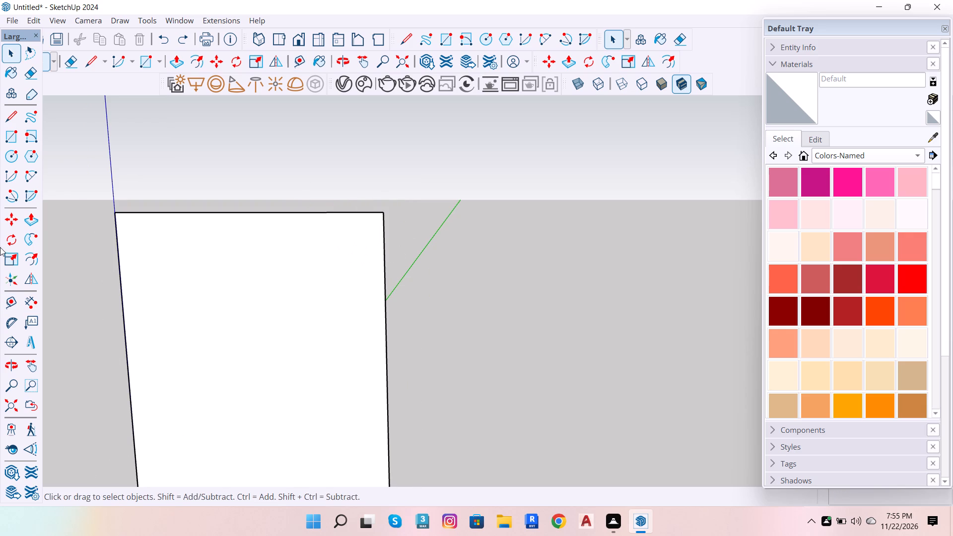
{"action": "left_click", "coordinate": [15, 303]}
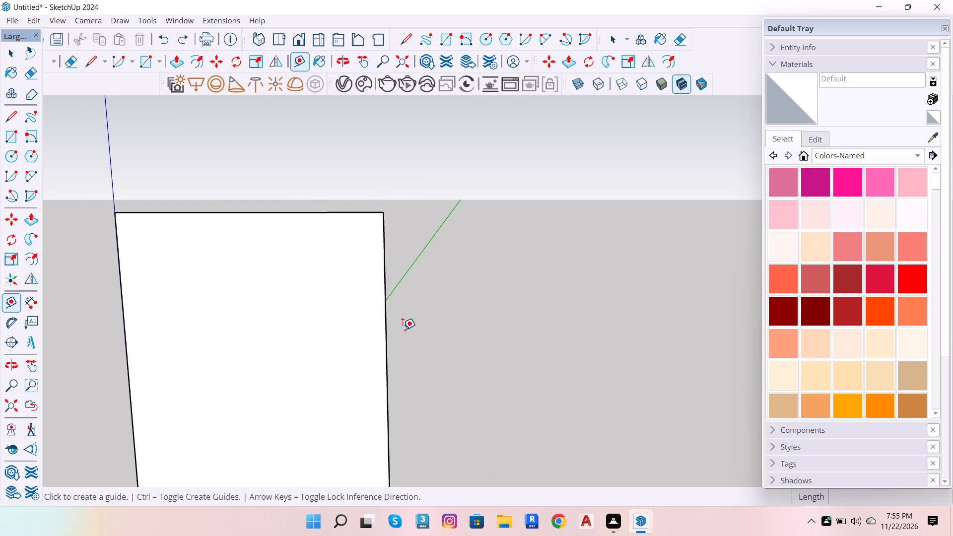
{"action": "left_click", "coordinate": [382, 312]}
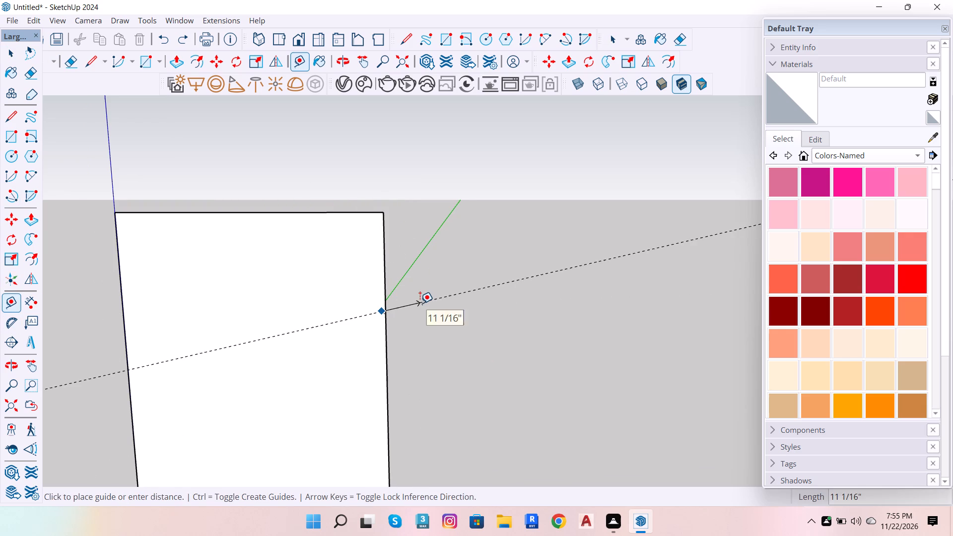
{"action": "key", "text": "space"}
Place a vertical guide 2' outside the rectangle's right edge.
{"action": "left_click", "coordinate": [1, 302]}
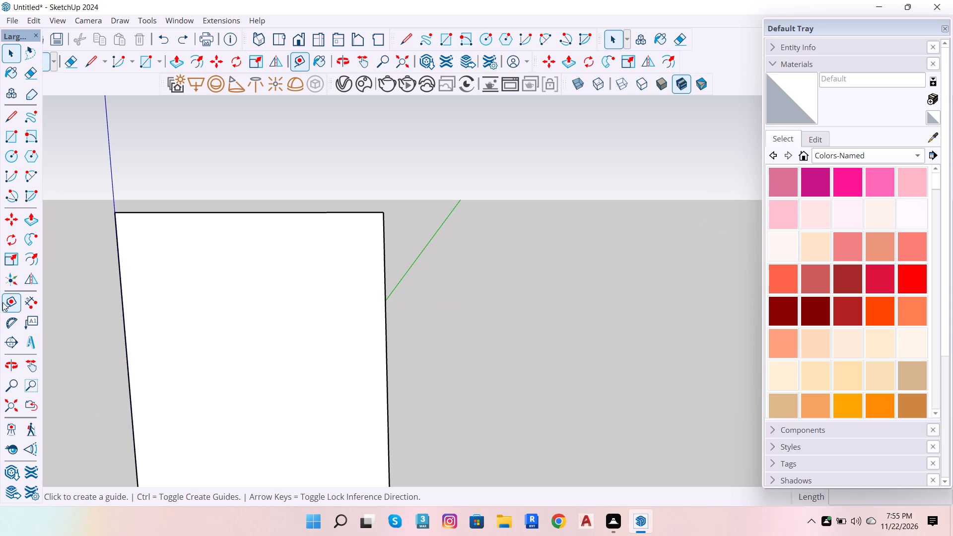
{"action": "left_click", "coordinate": [384, 289]}
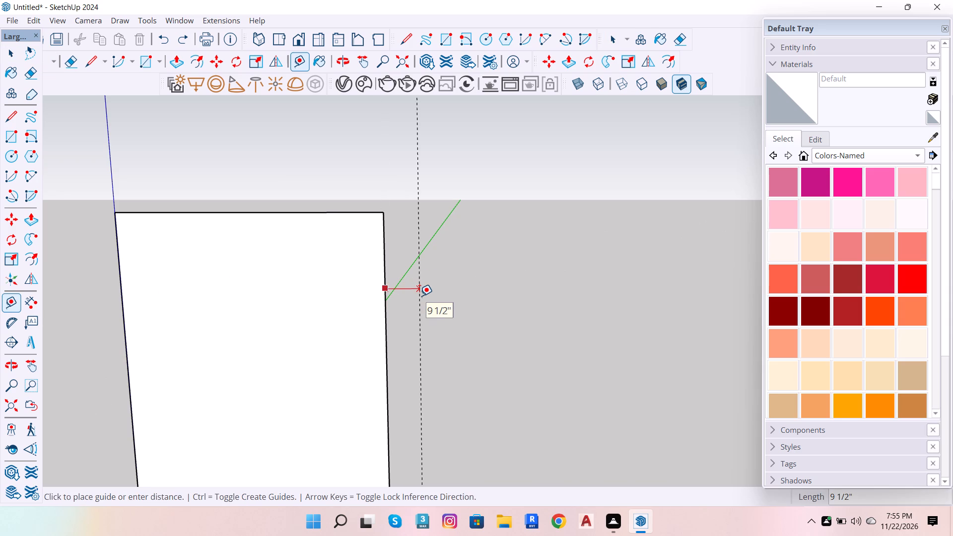
{"action": "type", "text": "2'"}
{"action": "key", "text": "Return"}
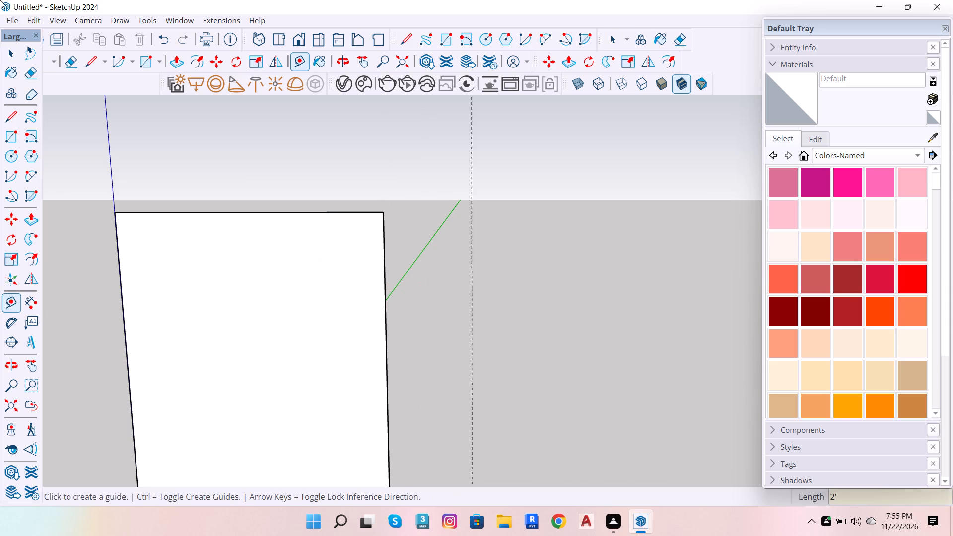
Draw lines from the rectangle's top right corner to the guide, down to the base and back, widening the panel by 2'.
{"action": "left_click", "coordinate": [8, 113]}
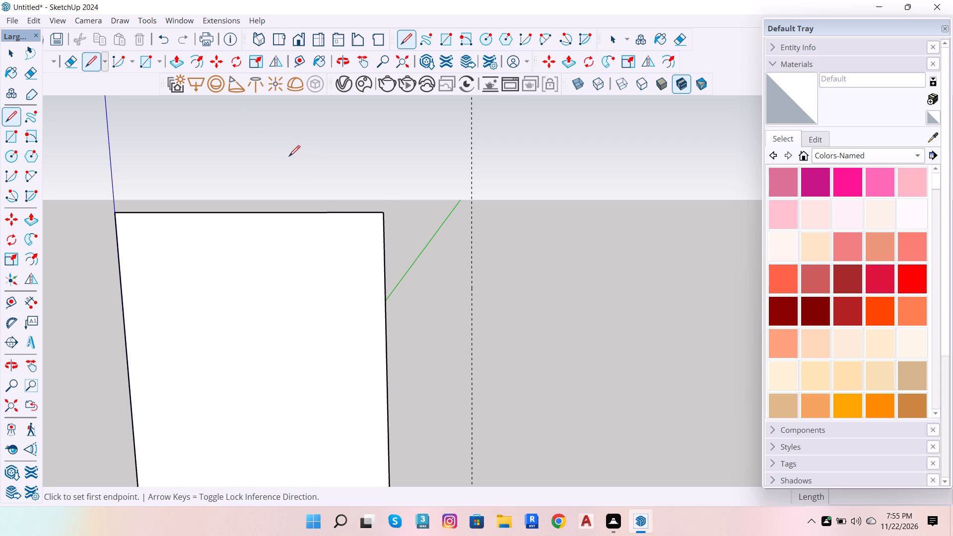
{"action": "left_click", "coordinate": [382, 218]}
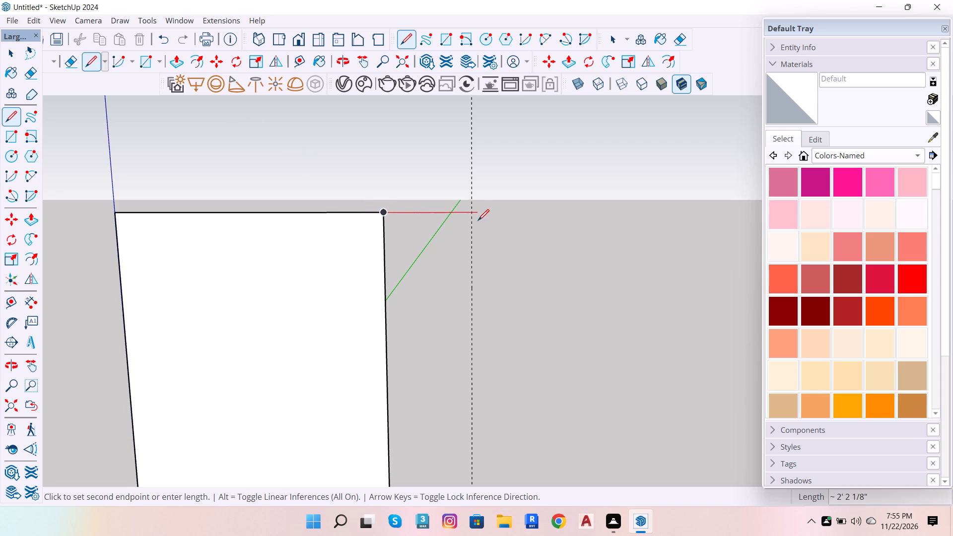
{"action": "left_click", "coordinate": [471, 212]}
{"action": "scroll", "coordinate": [473, 209], "scroll_direction": "down", "scroll_amount": 15}
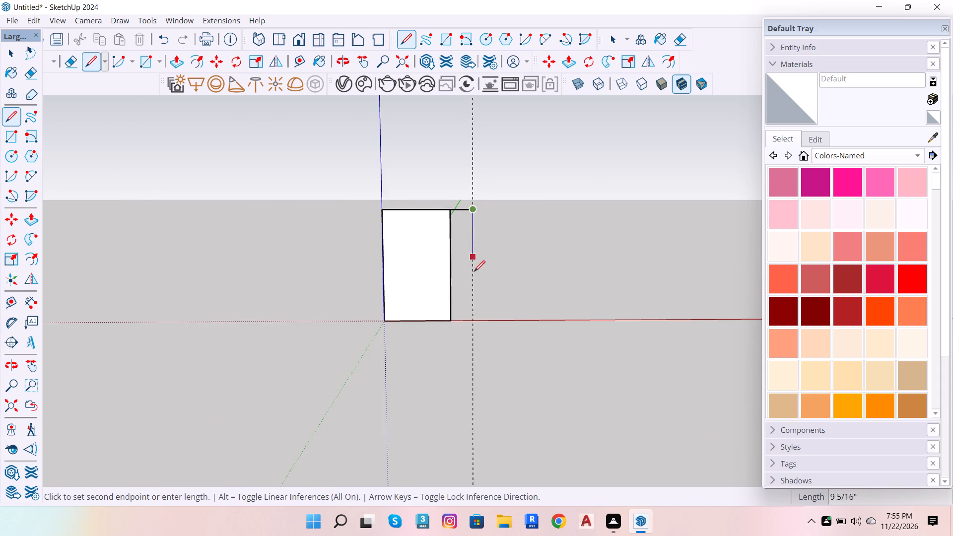
{"action": "scroll", "coordinate": [470, 291], "scroll_direction": "up", "scroll_amount": 7}
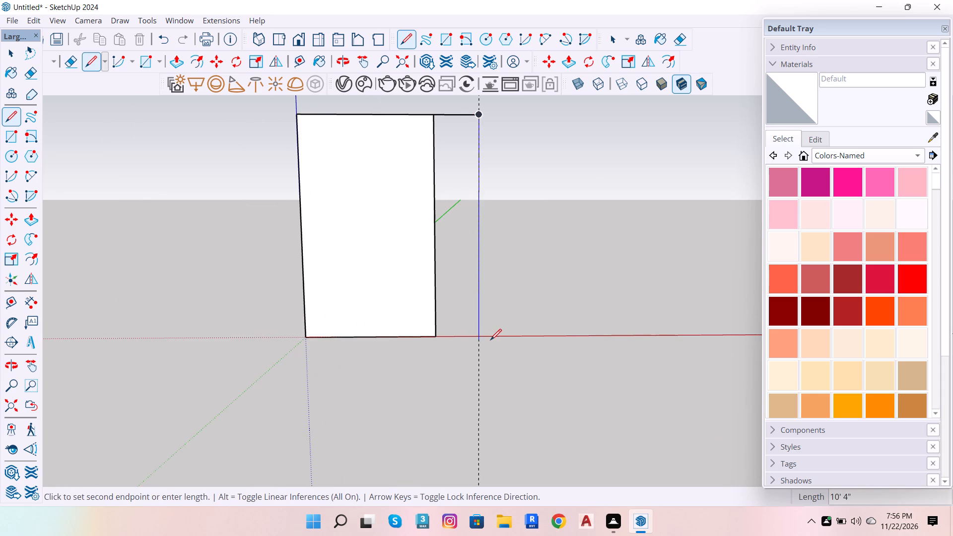
{"action": "key", "text": "Up"}
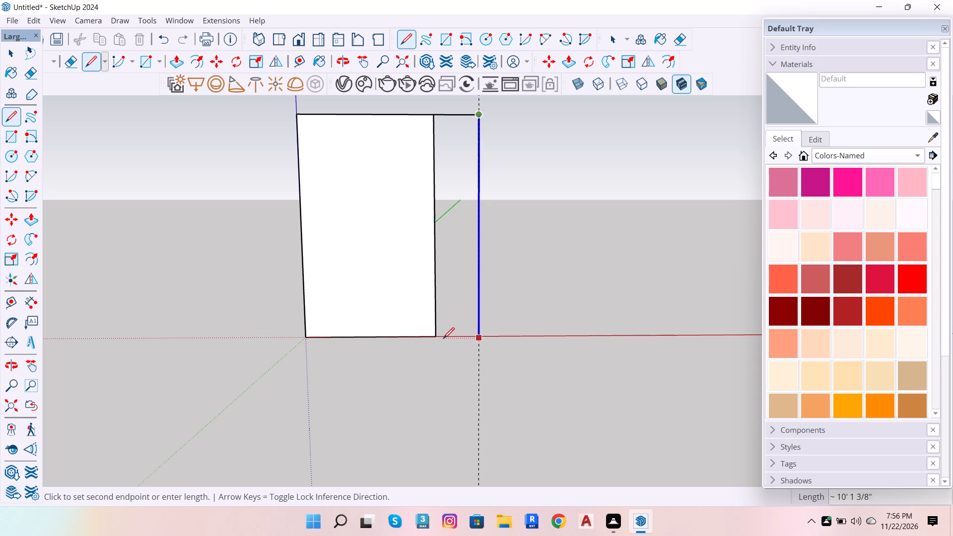
{"action": "left_click", "coordinate": [435, 337]}
{"action": "left_click", "coordinate": [432, 337]}
Erase the dividing edge between the original rectangle and its extension, along with the vertical guide.
{"action": "scroll", "coordinate": [479, 266], "scroll_direction": "down", "scroll_amount": 4}
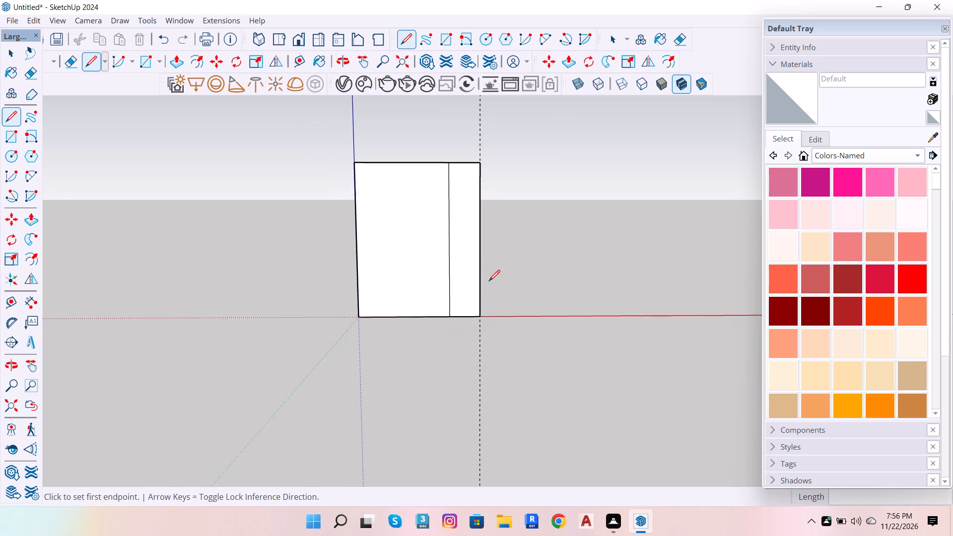
{"action": "scroll", "coordinate": [481, 312], "scroll_direction": "up", "scroll_amount": 14}
{"action": "scroll", "coordinate": [487, 351], "scroll_direction": "down", "scroll_amount": 7}
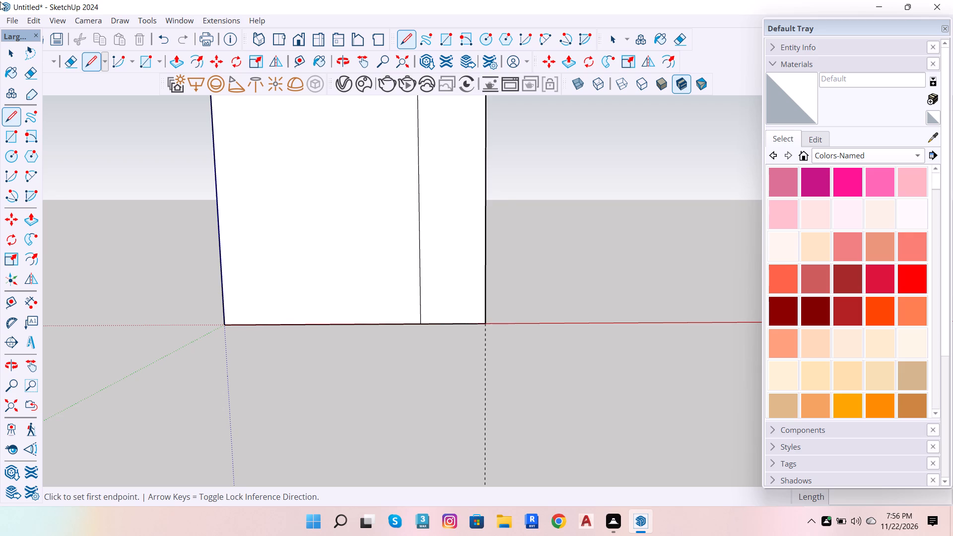
{"action": "left_click", "coordinate": [63, 58]}
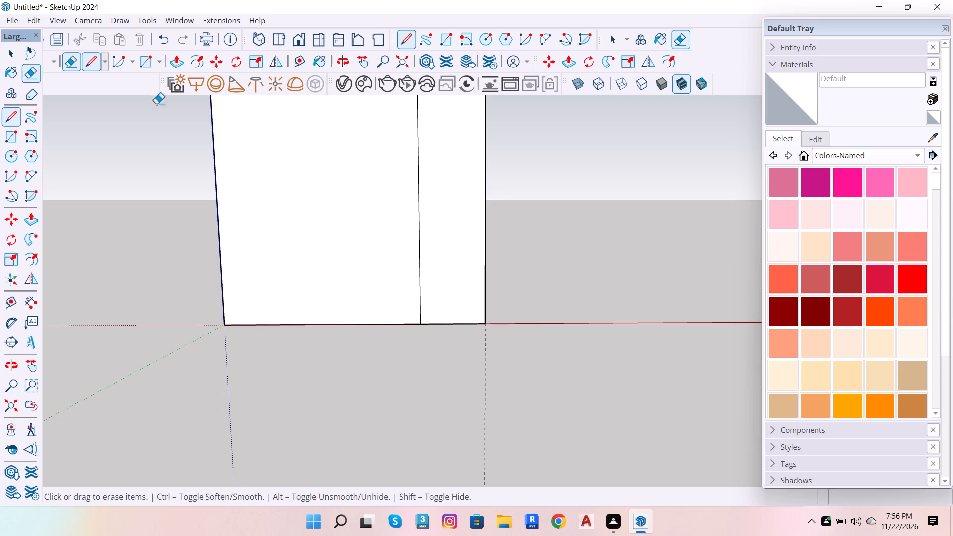
{"action": "left_click_drag", "start_coordinate": [394, 218], "coordinate": [421, 239]}
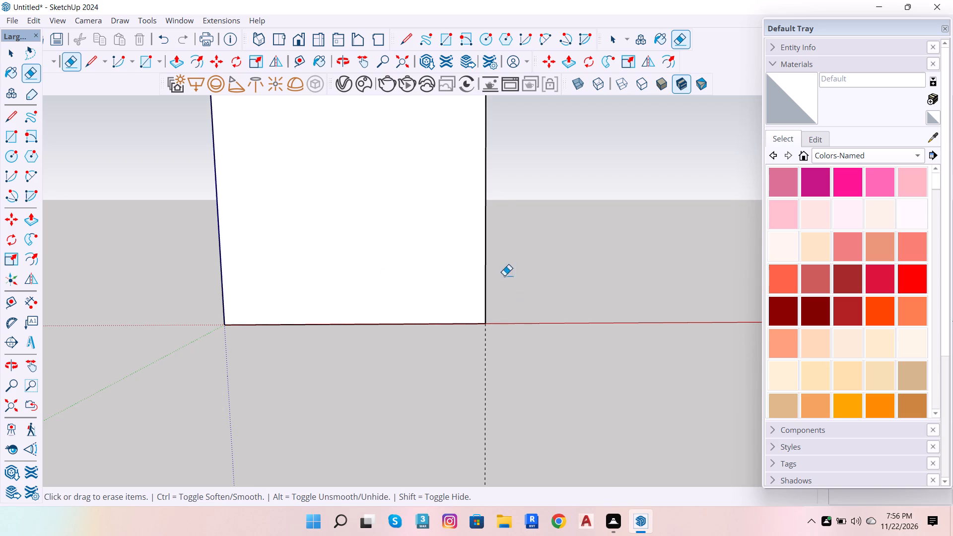
{"action": "scroll", "coordinate": [354, 320], "scroll_direction": "down", "scroll_amount": 5}
{"action": "scroll", "coordinate": [434, 378], "scroll_direction": "up", "scroll_amount": 3}
{"action": "left_click_drag", "start_coordinate": [440, 386], "coordinate": [428, 400]}
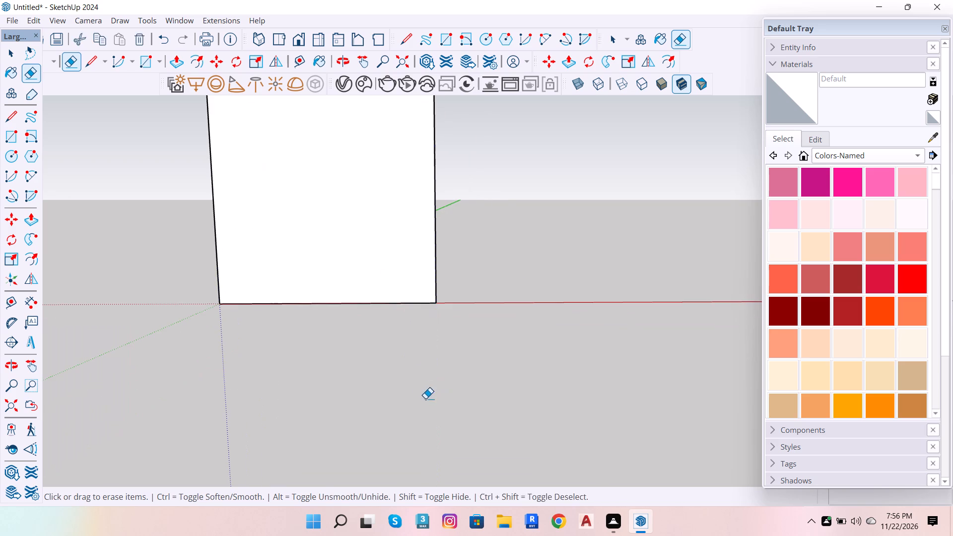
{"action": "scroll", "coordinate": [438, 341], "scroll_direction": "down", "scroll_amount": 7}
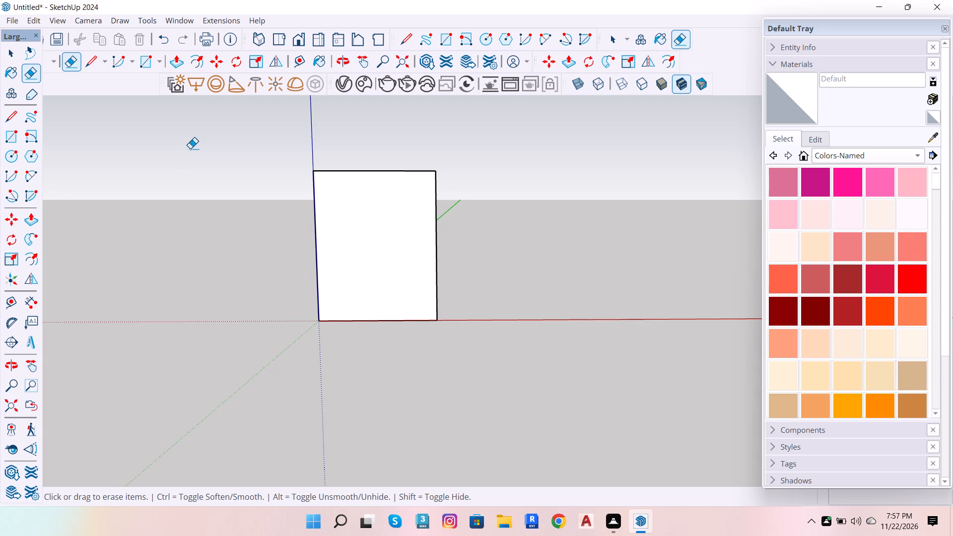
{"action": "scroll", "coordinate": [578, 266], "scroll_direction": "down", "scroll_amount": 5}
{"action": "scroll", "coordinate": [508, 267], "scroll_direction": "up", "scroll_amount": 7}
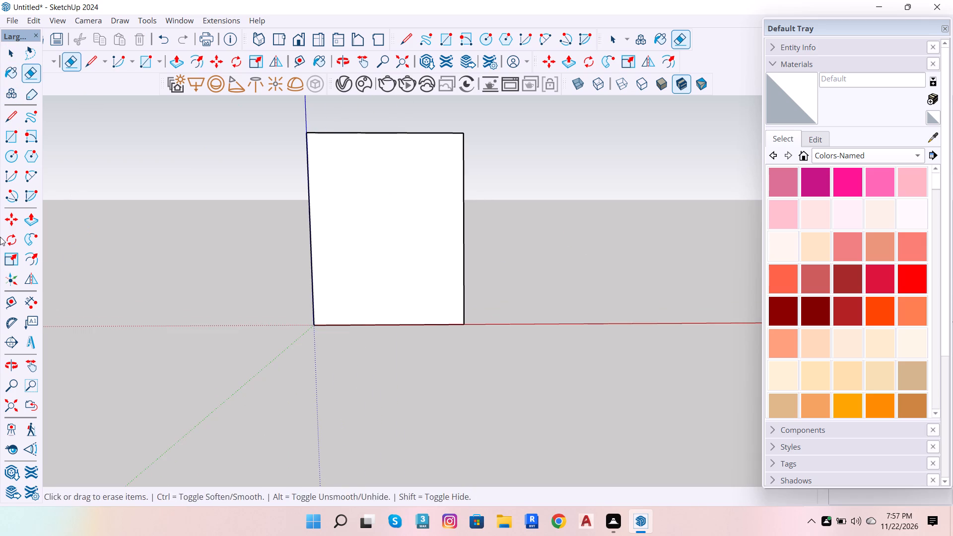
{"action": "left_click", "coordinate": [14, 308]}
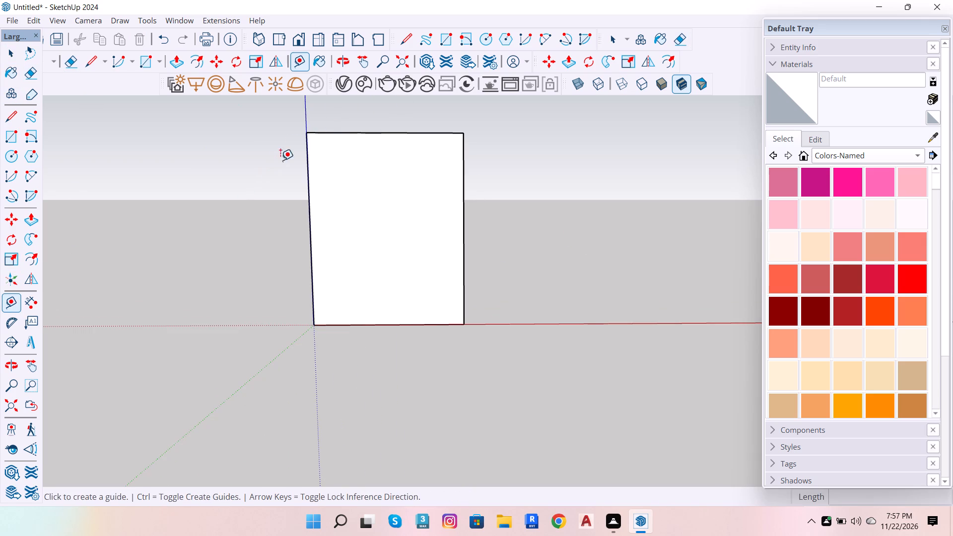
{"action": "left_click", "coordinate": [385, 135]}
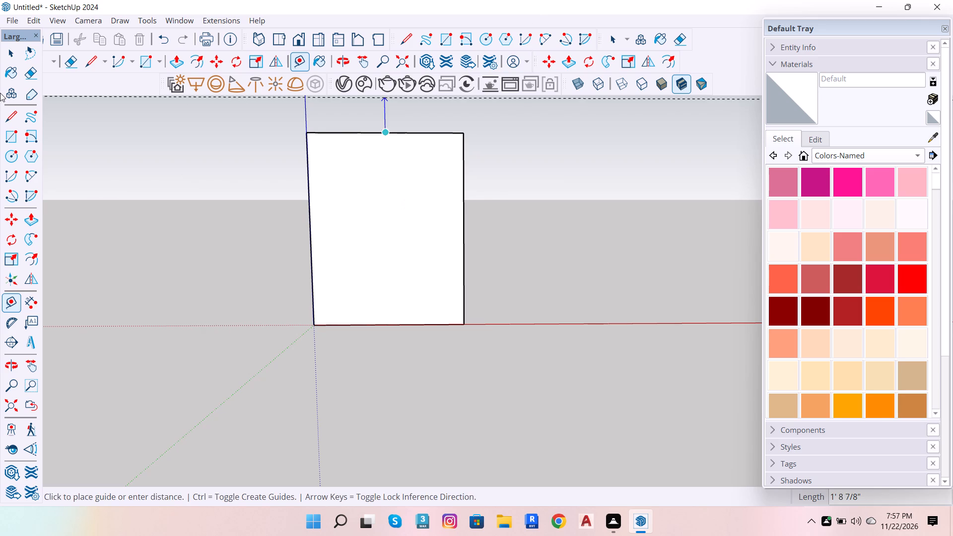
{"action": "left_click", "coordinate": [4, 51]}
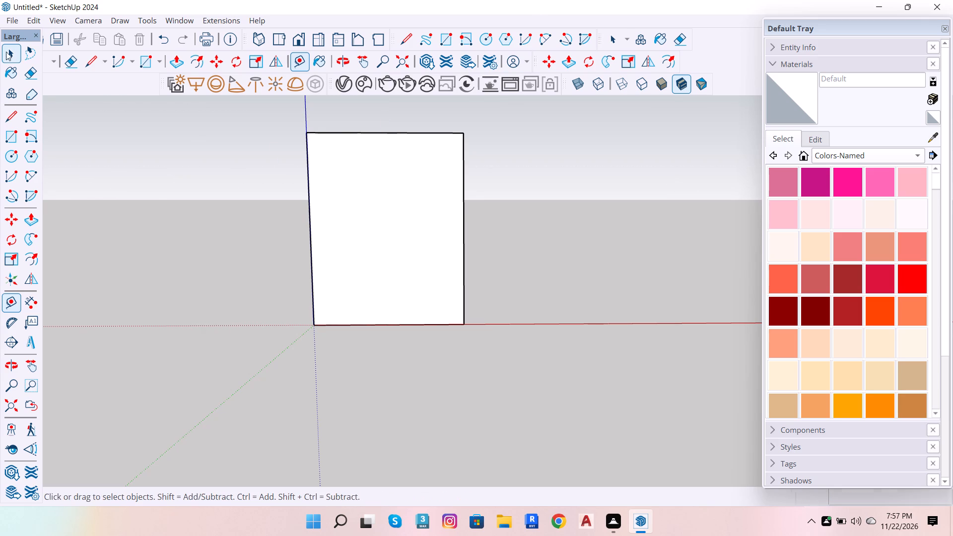
Offset the rectangle's outline outward by 1".
{"action": "double_click", "coordinate": [431, 218]}
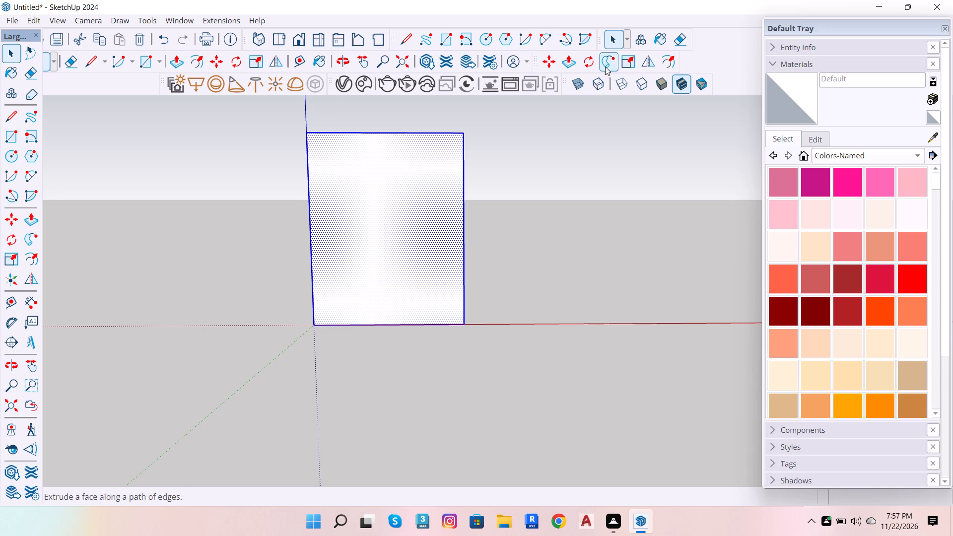
{"action": "left_click", "coordinate": [669, 62]}
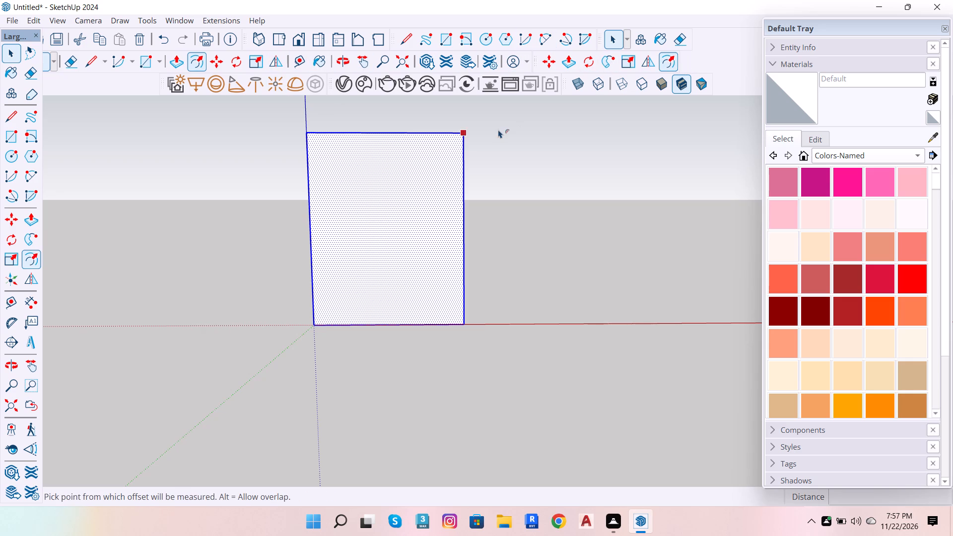
{"action": "scroll", "coordinate": [492, 129], "scroll_direction": "up", "scroll_amount": 11}
{"action": "left_click", "coordinate": [402, 137]}
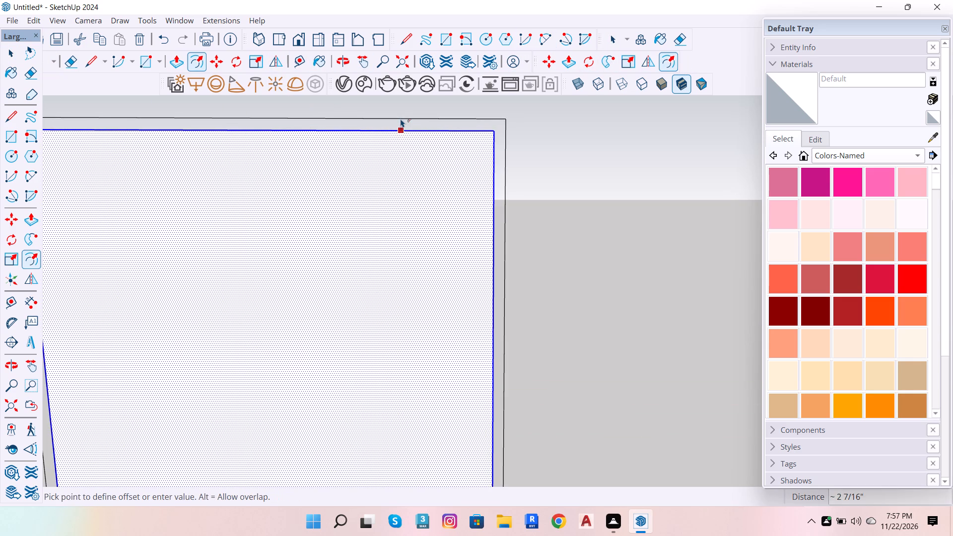
{"action": "type", "text": "11"}
{"action": "key", "text": "BackSpace"}
{"action": "key", "text": "Return"}
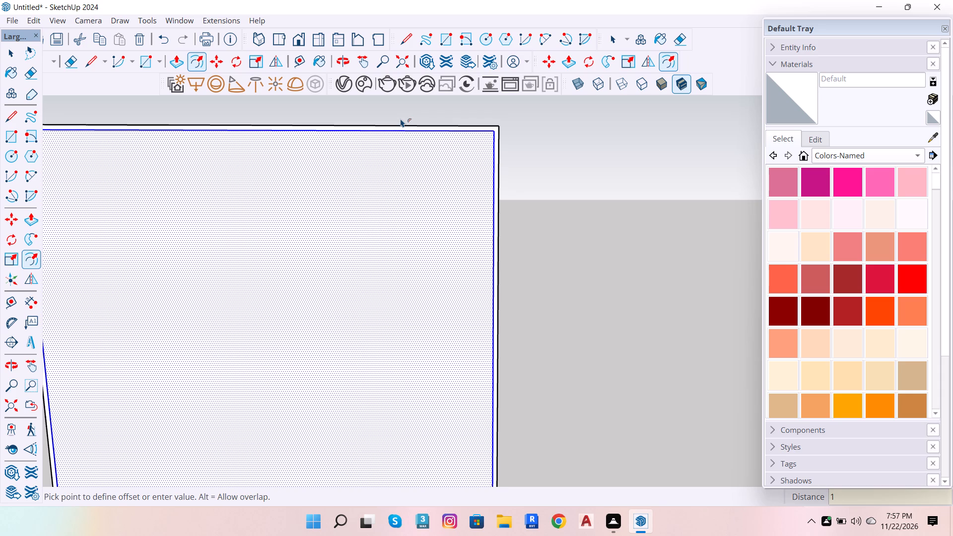
Offset the original rectangle's outline outward by 6" to form the outer edge of the frame.
{"action": "left_click", "coordinate": [397, 130]}
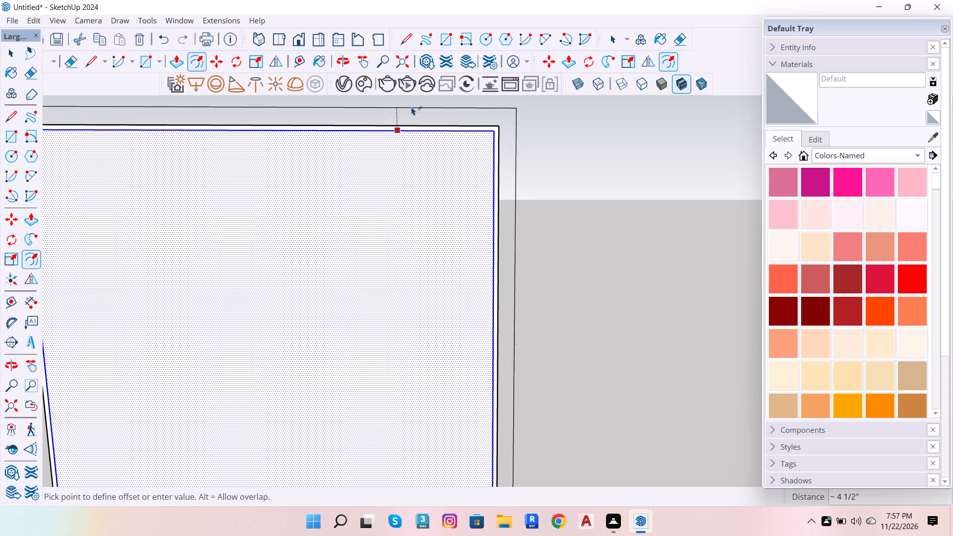
{"action": "key", "text": "6"}
{"action": "key", "text": "Return"}
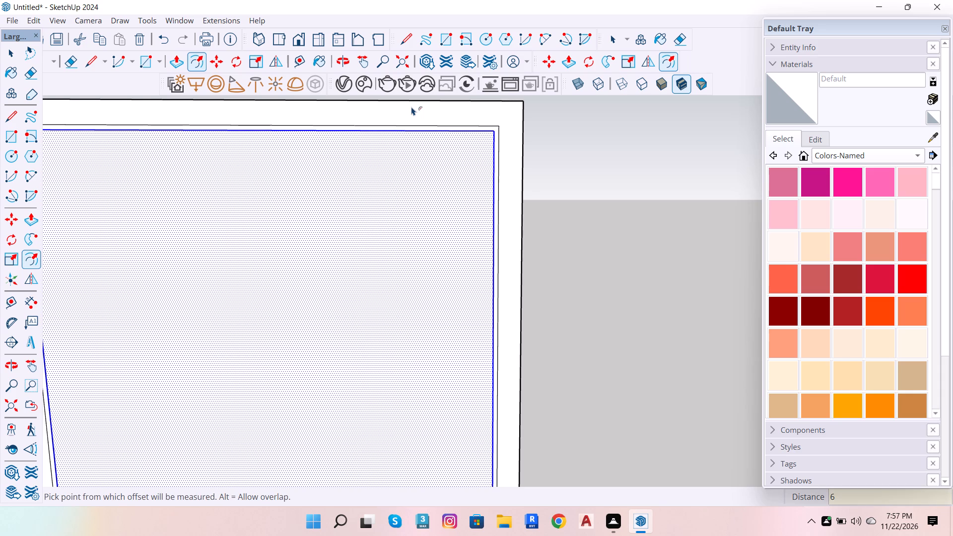
Select the border face between the 1" and 6" offsets with its edges and make it a group.
{"action": "left_click", "coordinate": [9, 48]}
{"action": "left_click", "coordinate": [8, 54]}
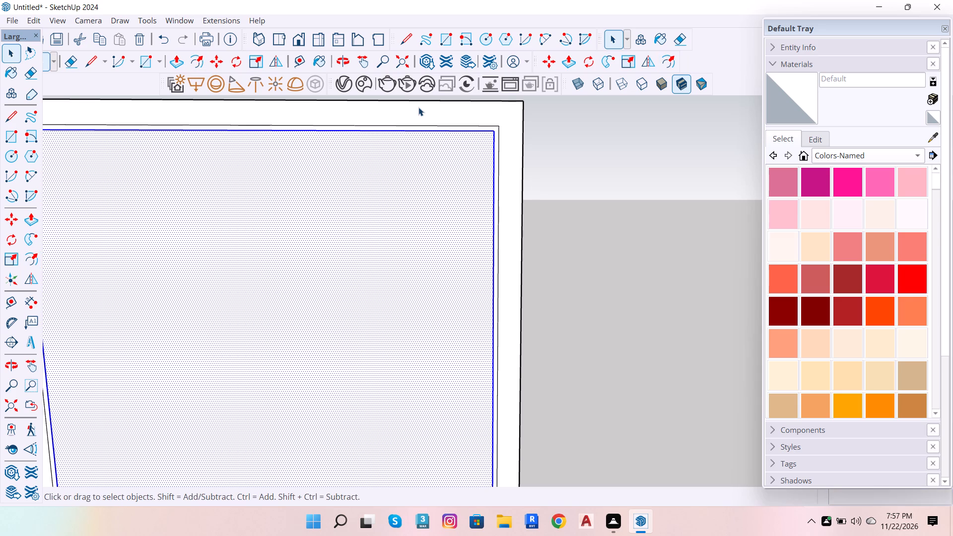
{"action": "triple_click", "coordinate": [418, 107]}
{"action": "right_click", "coordinate": [418, 107]}
{"action": "double_click", "coordinate": [333, 115]}
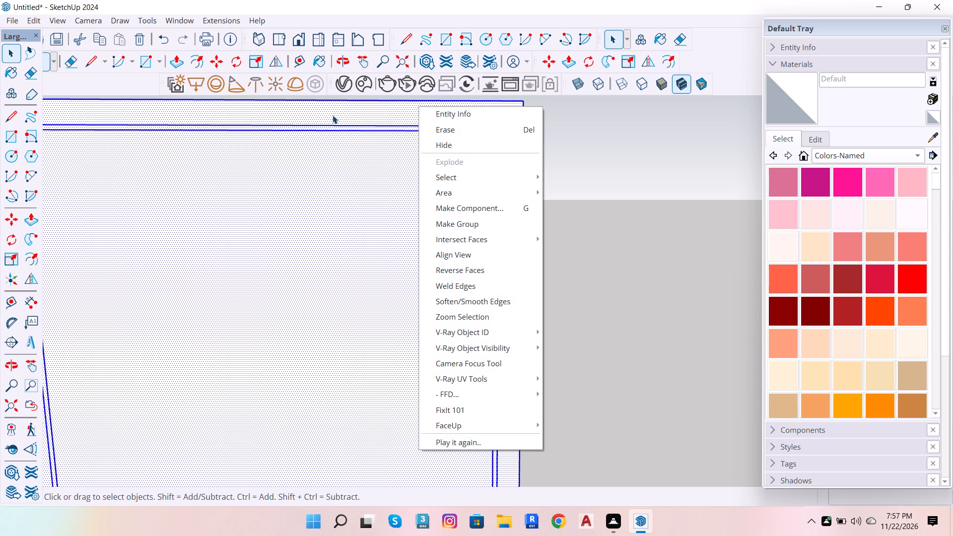
{"action": "double_click", "coordinate": [333, 115]}
{"action": "right_click", "coordinate": [333, 115]}
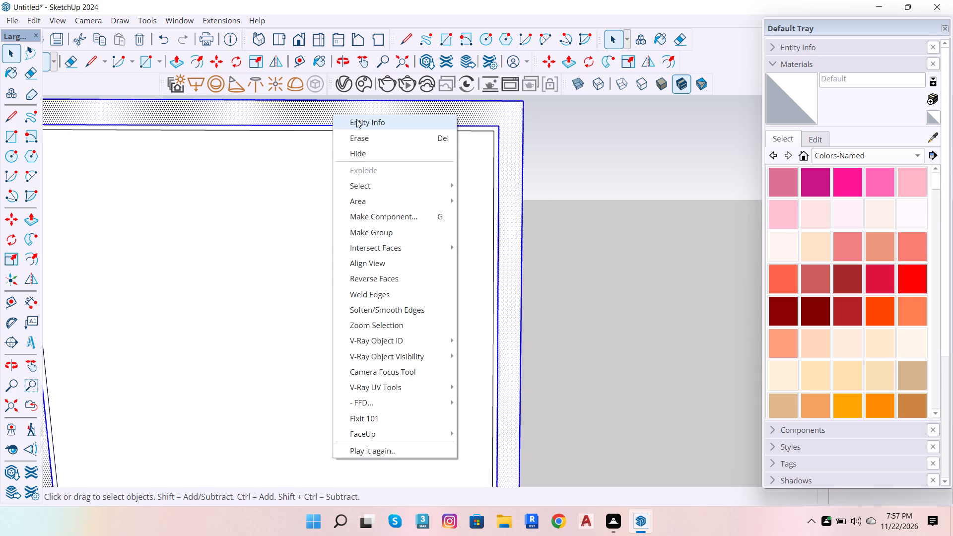
{"action": "left_click", "coordinate": [396, 232]}
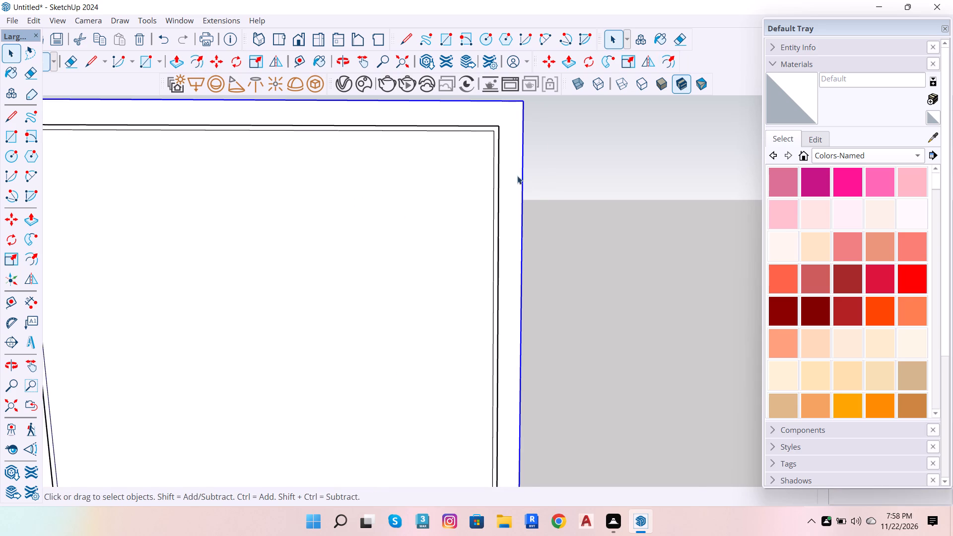
Place a horizontal guide 1'2" below the innermost rectangle's top edge.
{"action": "scroll", "coordinate": [557, 222], "scroll_direction": "down", "scroll_amount": 7}
{"action": "scroll", "coordinate": [431, 191], "scroll_direction": "up", "scroll_amount": 5}
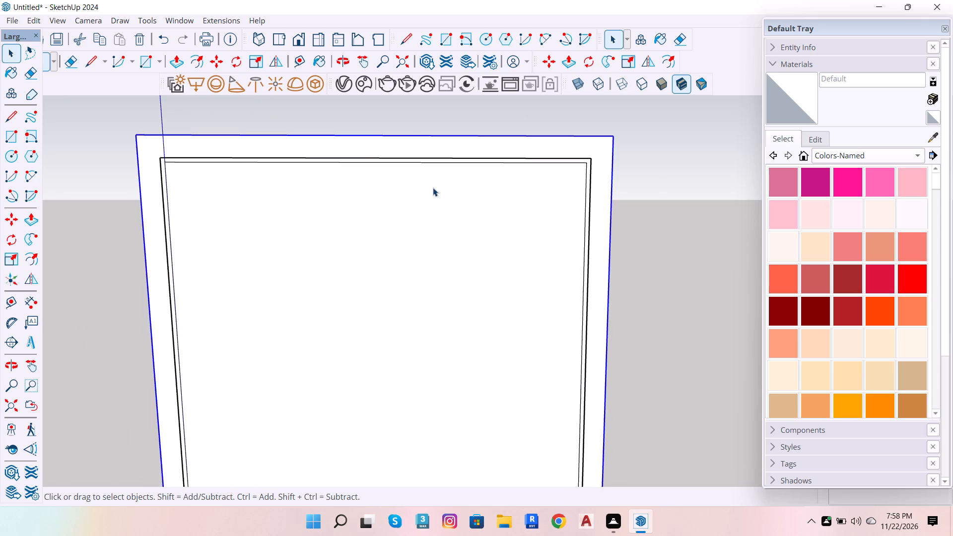
{"action": "scroll", "coordinate": [433, 187], "scroll_direction": "up", "scroll_amount": 2}
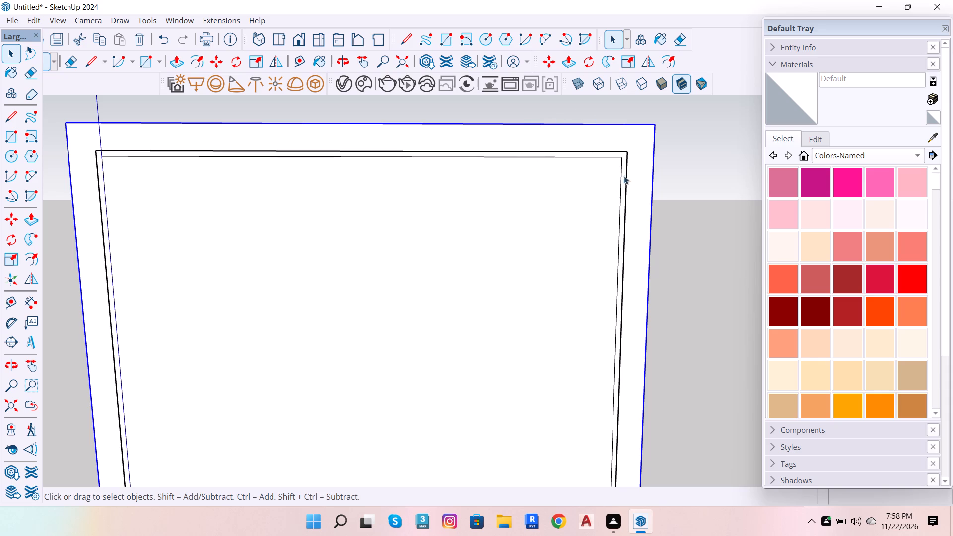
{"action": "scroll", "coordinate": [507, 154], "scroll_direction": "up", "scroll_amount": 3}
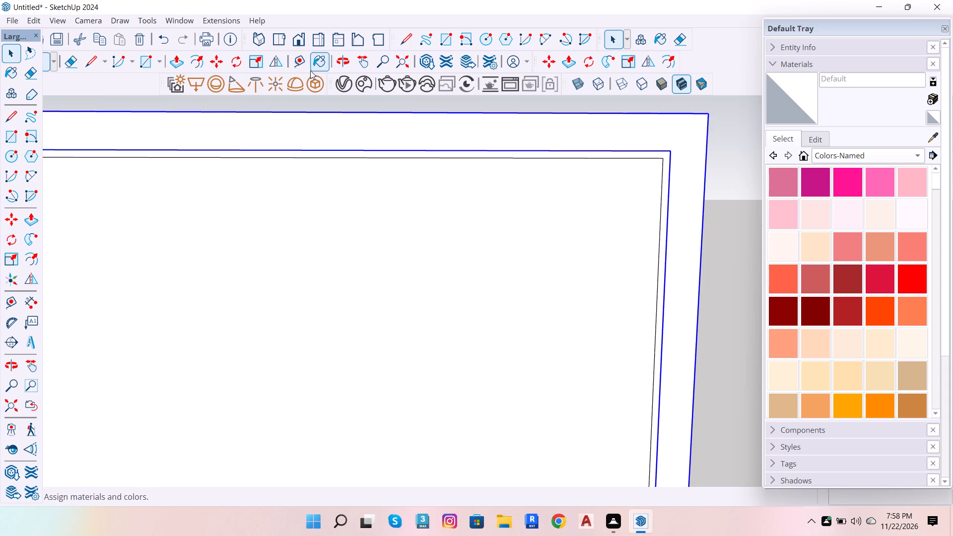
{"action": "left_click", "coordinate": [295, 60]}
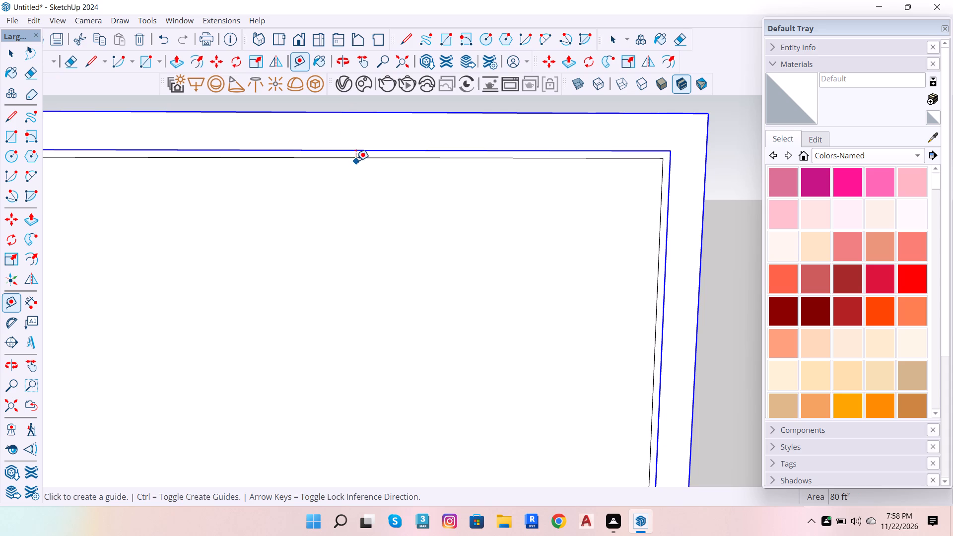
{"action": "left_click", "coordinate": [356, 161]}
{"action": "scroll", "coordinate": [336, 234], "scroll_direction": "down", "scroll_amount": 6}
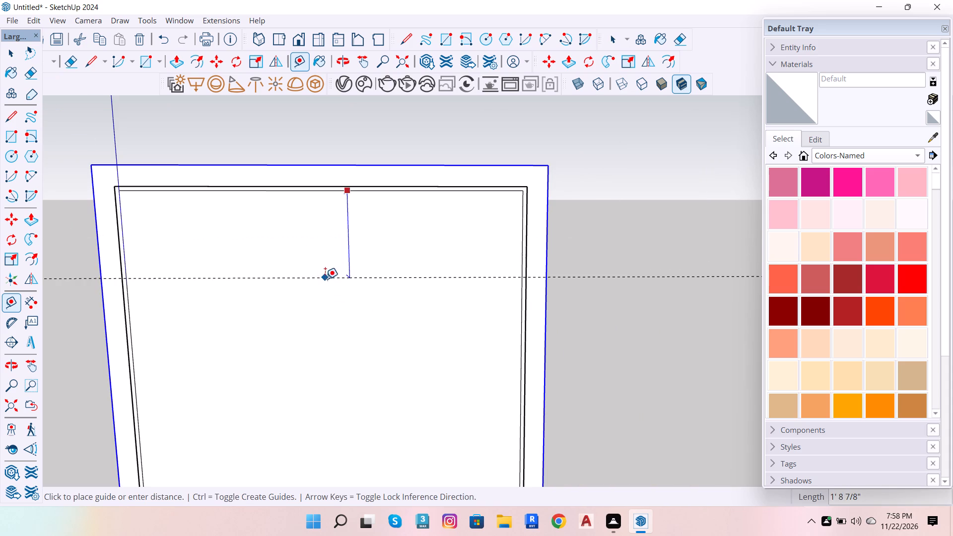
{"action": "key", "text": "Up"}
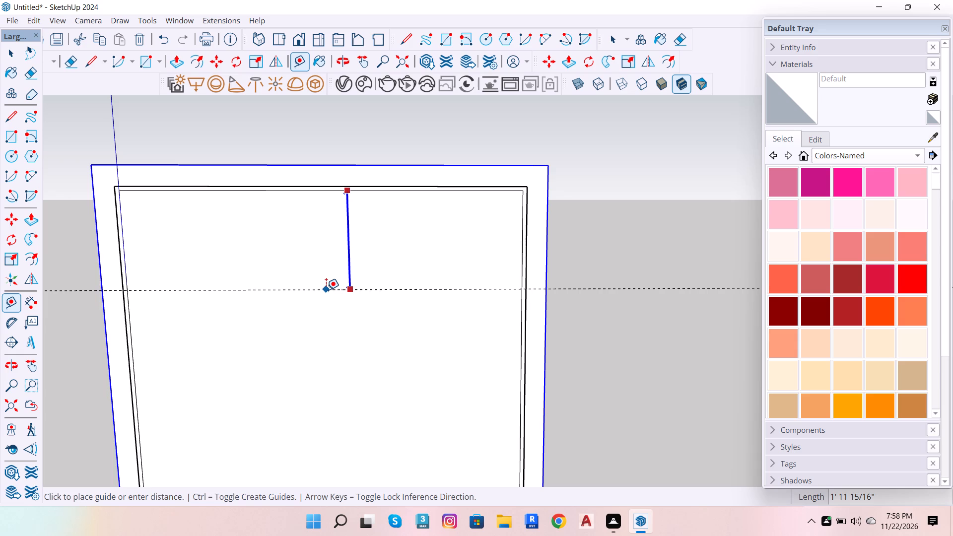
{"action": "type", "text": "1'"}
{"action": "key", "text": "2"}
{"action": "key", "text": "Return"}
{"action": "key", "text": "Return"}
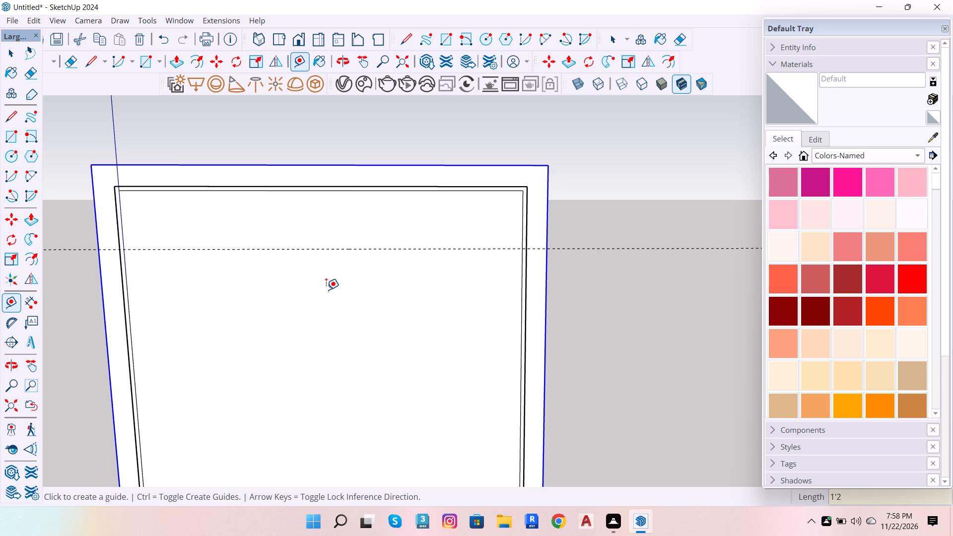
{"action": "left_click", "coordinate": [301, 249]}
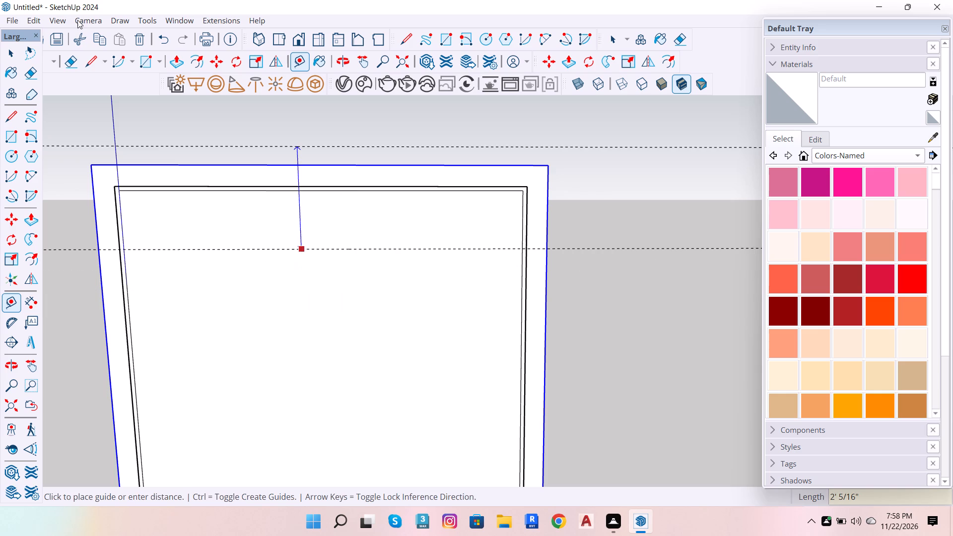
{"action": "left_click", "coordinate": [8, 56]}
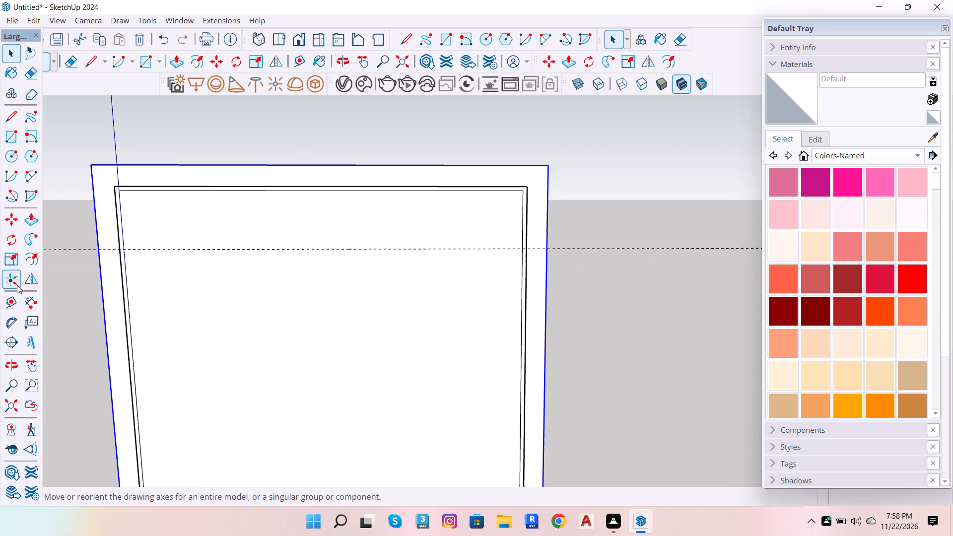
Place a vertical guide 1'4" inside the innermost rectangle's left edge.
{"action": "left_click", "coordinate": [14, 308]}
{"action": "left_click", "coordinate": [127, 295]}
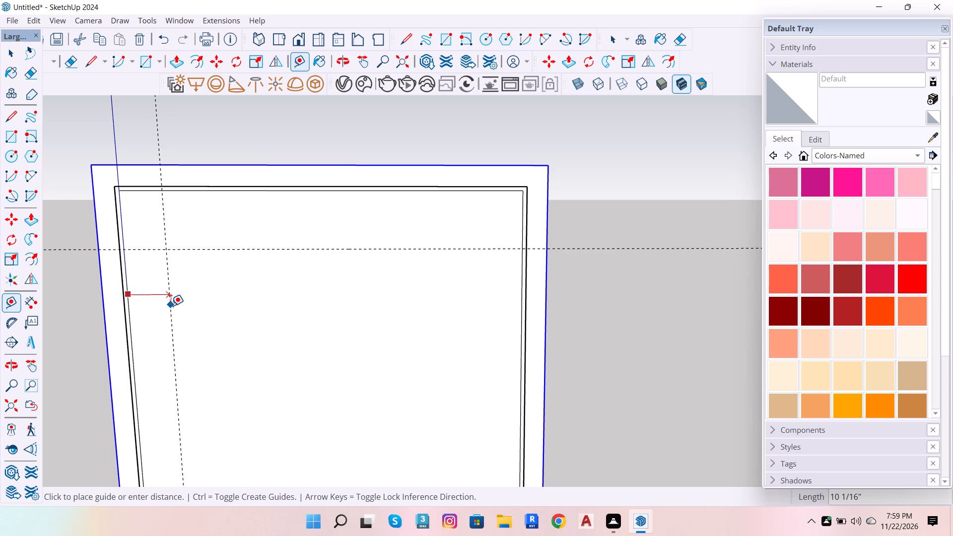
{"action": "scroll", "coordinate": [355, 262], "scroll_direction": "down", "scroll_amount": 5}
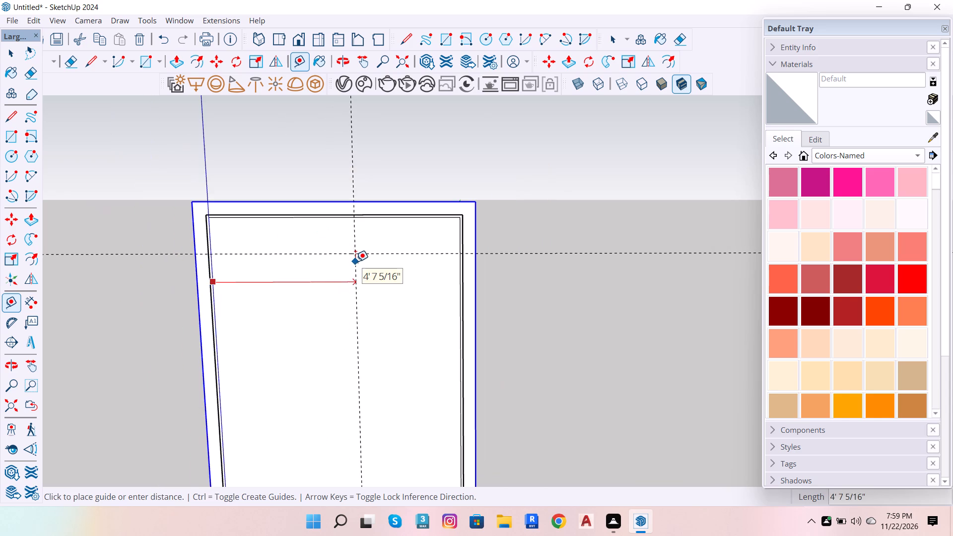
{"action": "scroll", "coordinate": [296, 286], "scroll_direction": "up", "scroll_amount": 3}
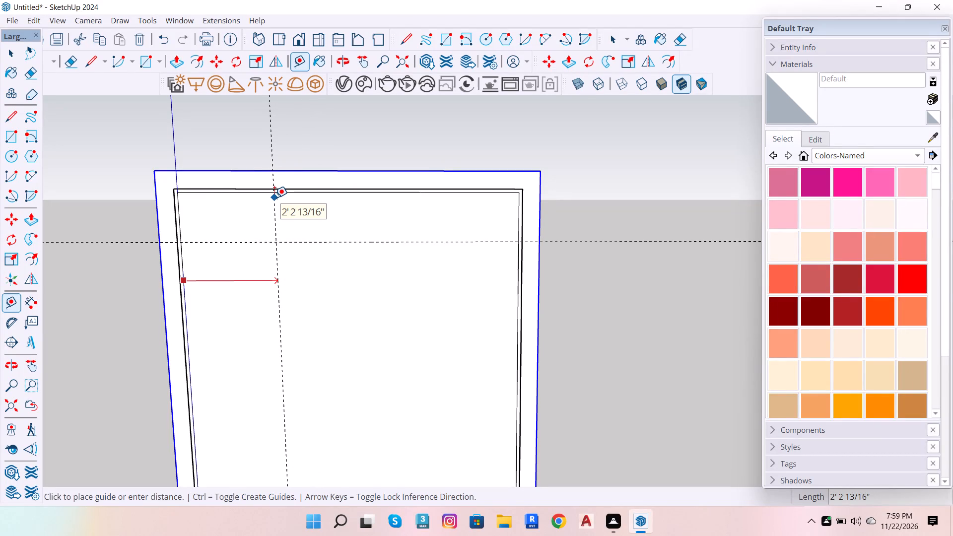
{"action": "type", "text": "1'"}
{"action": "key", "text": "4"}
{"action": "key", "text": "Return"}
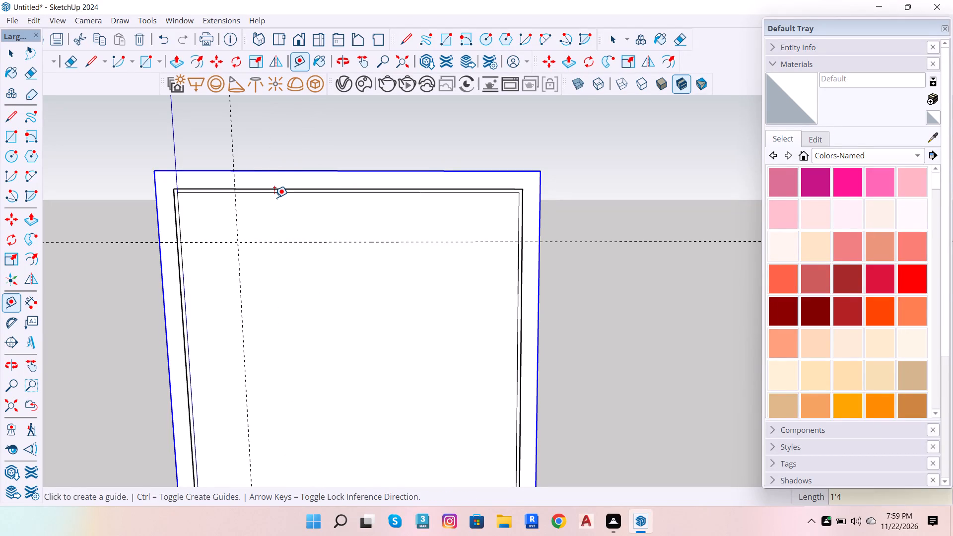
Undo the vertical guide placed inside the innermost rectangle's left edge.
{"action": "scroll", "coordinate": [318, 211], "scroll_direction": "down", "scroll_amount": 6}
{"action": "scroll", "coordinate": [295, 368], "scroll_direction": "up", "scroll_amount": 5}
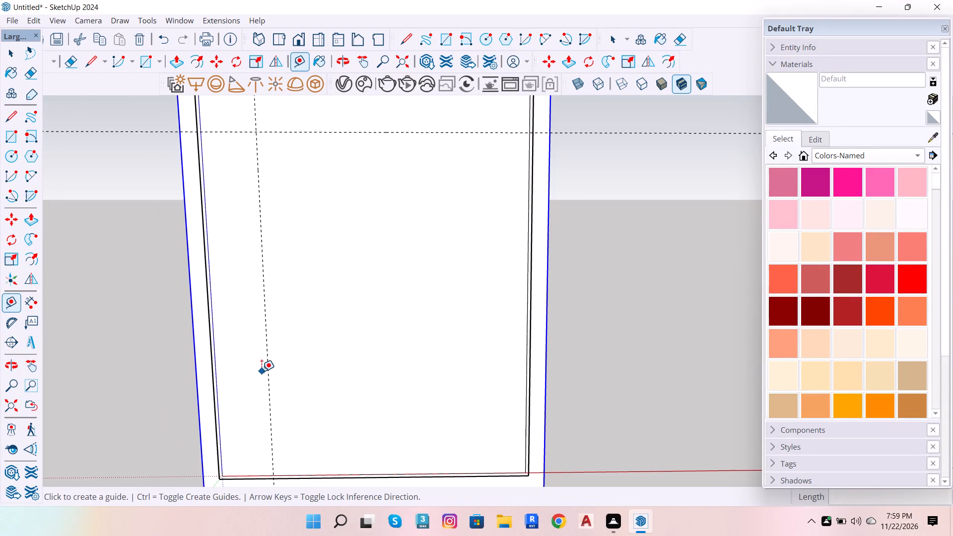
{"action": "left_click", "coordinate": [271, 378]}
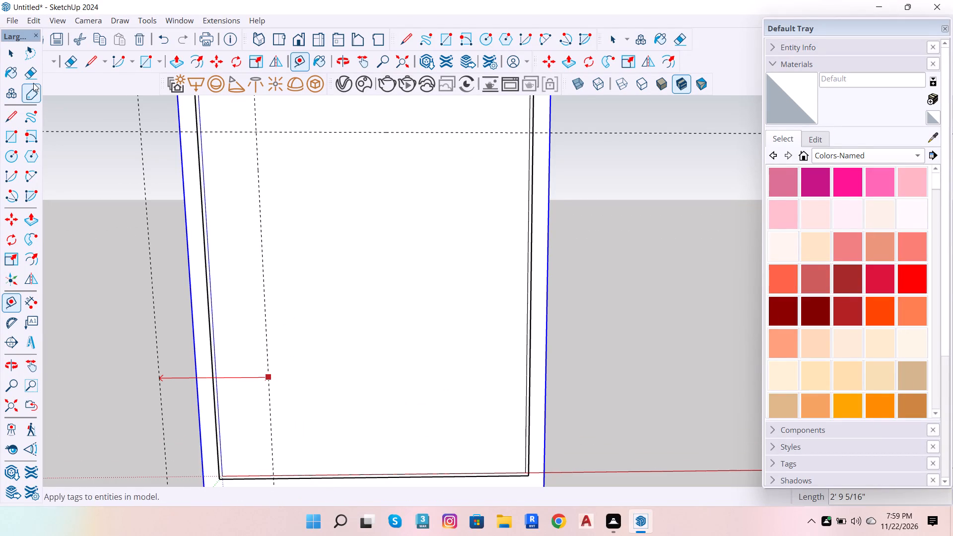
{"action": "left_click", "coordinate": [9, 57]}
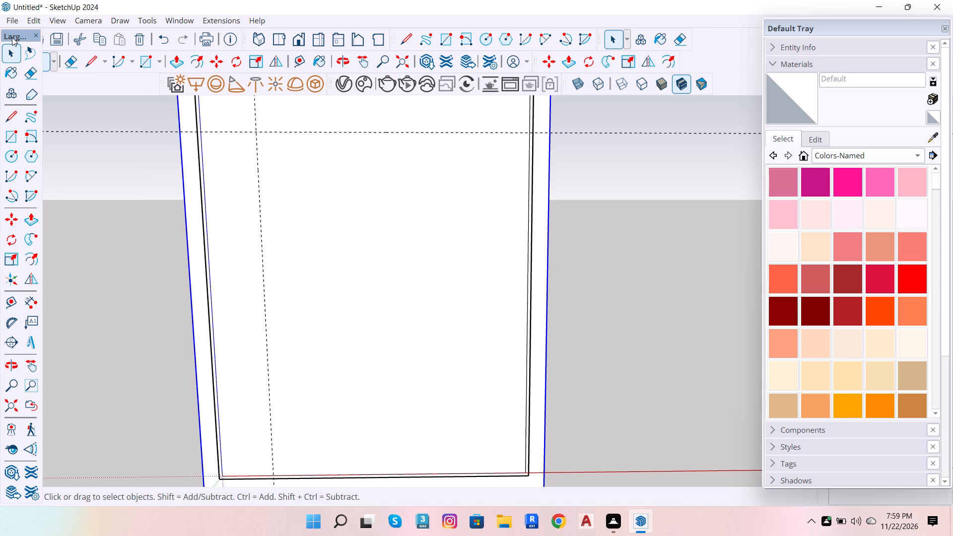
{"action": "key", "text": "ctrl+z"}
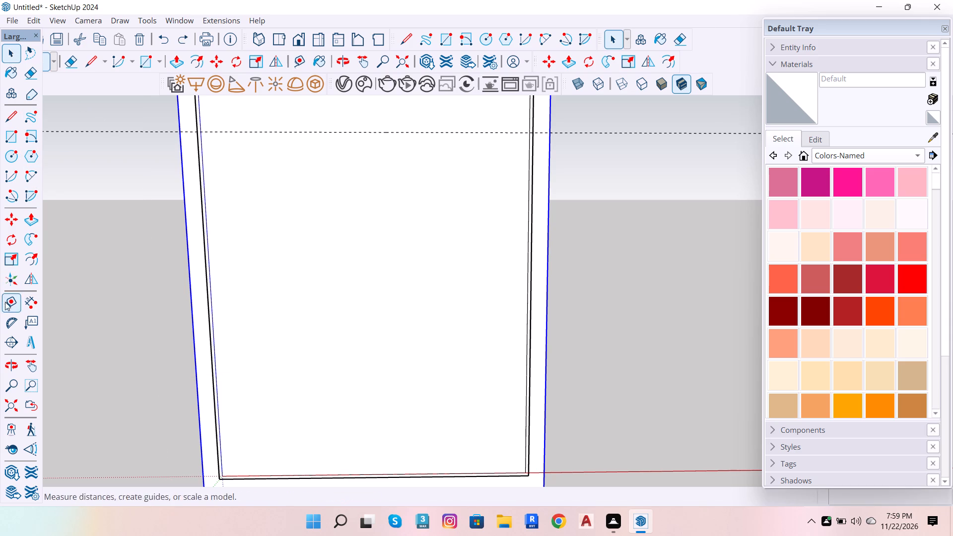
Place a vertical guide 1'6" inside the innermost rectangle's left edge.
{"action": "left_click", "coordinate": [6, 297]}
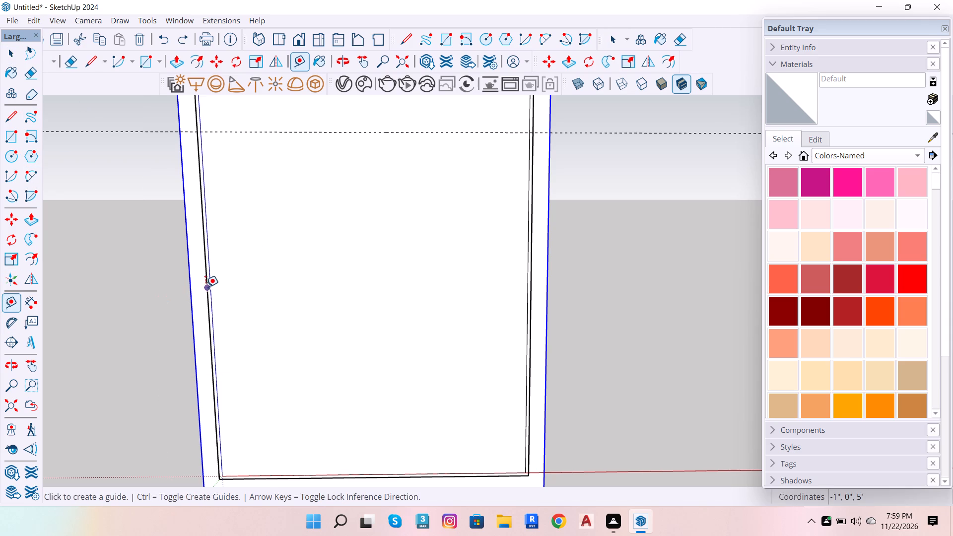
{"action": "scroll", "coordinate": [205, 287], "scroll_direction": "up", "scroll_amount": 6}
{"action": "left_click", "coordinate": [214, 280]}
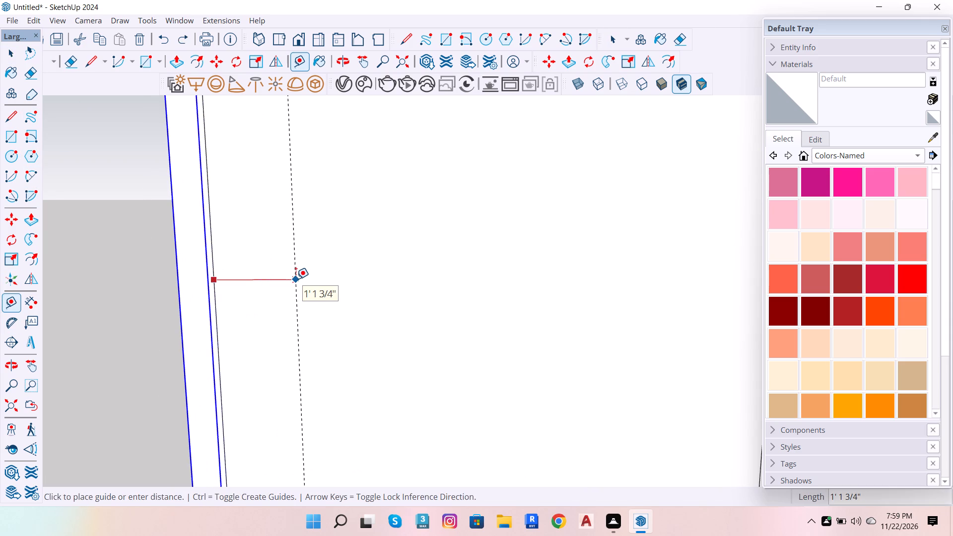
{"action": "type", "text": "1'6"}
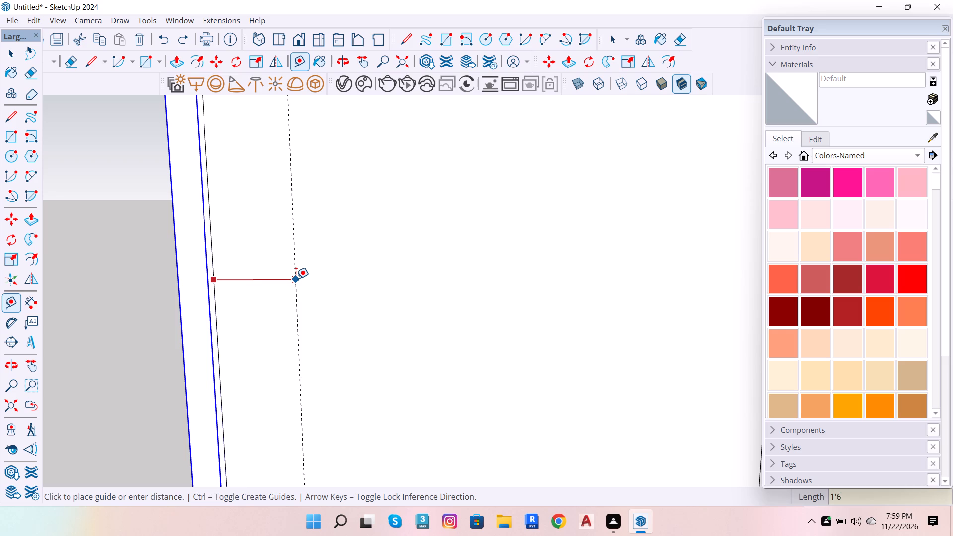
{"action": "key", "text": "Return"}
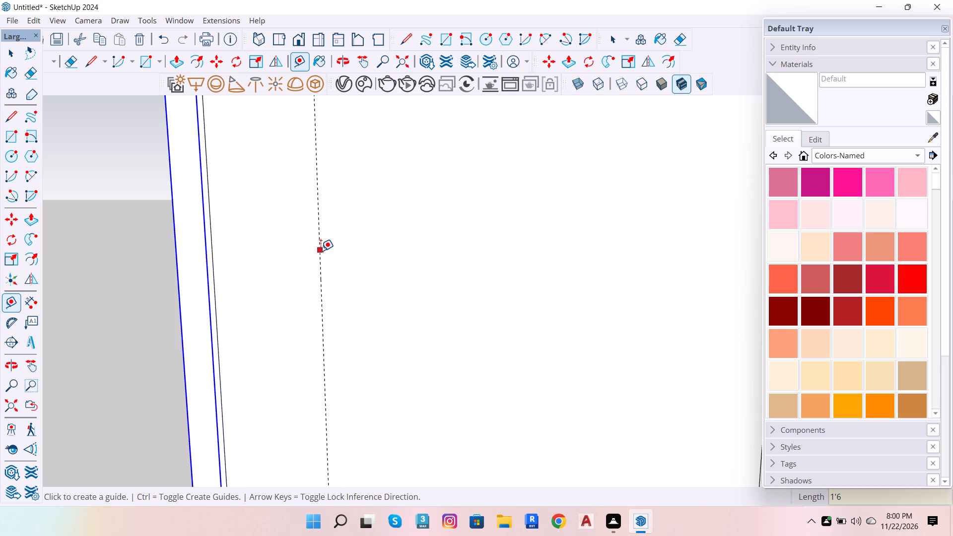
Place a second vertical guide 1" to the right of the first vertical guide.
{"action": "left_click", "coordinate": [321, 250]}
{"action": "type", "text": "1'"}
{"action": "key", "text": "BackSpace"}
{"action": "key", "text": "BackSpace"}
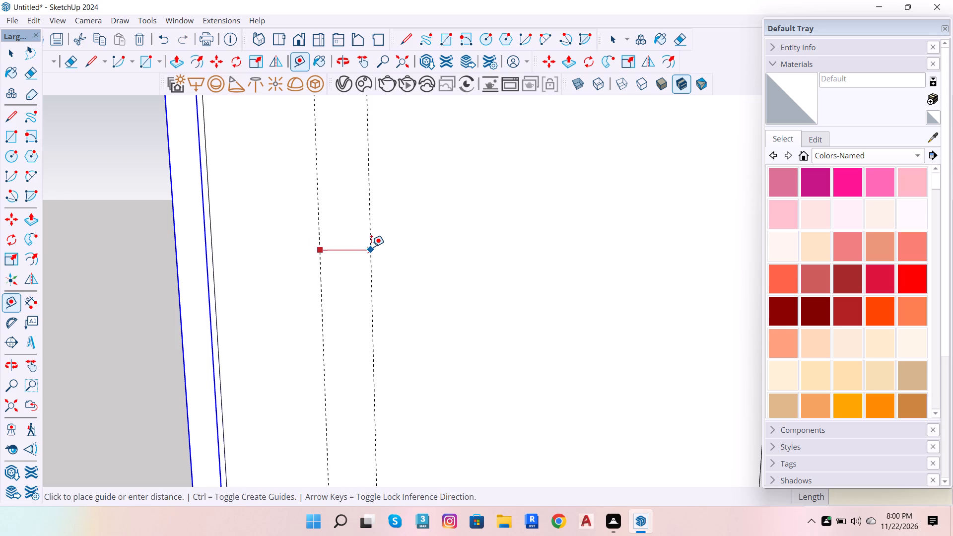
{"action": "key", "text": "1"}
{"action": "key", "text": "Return"}
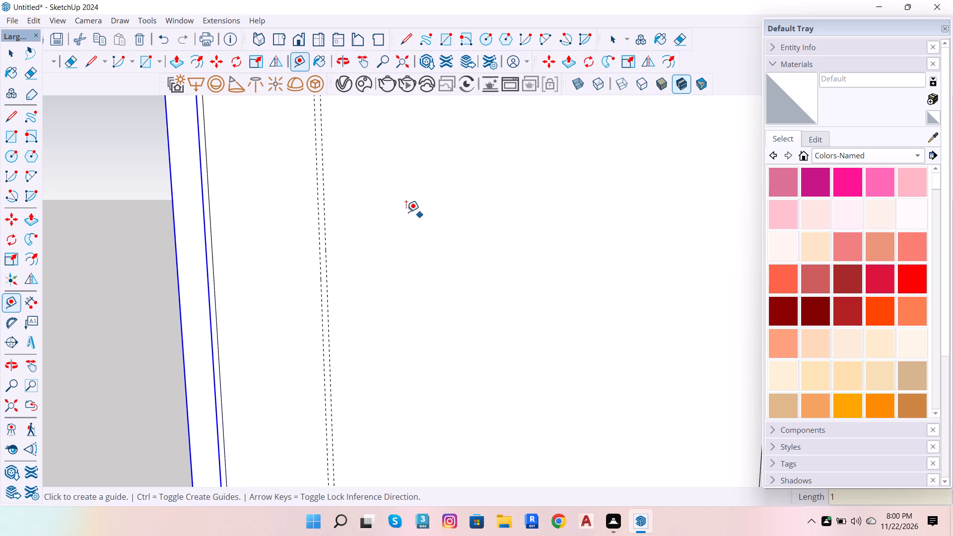
Place a third vertical guide 1'6" to the right of the second vertical guide.
{"action": "left_click", "coordinate": [328, 231]}
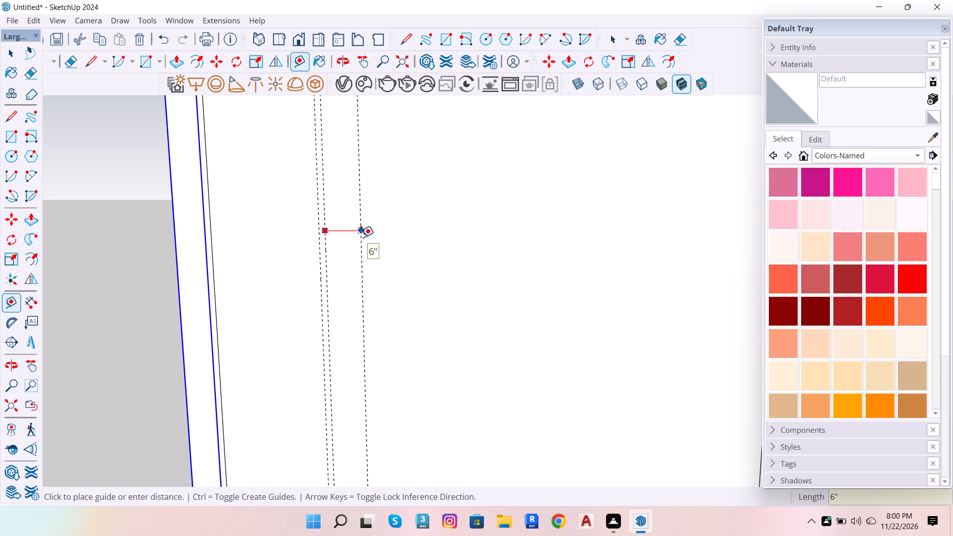
{"action": "type", "text": "1'6"}
{"action": "key", "text": "Return"}
Place a fourth vertical guide 1" to the right of the third vertical guide.
{"action": "scroll", "coordinate": [373, 253], "scroll_direction": "down", "scroll_amount": 5}
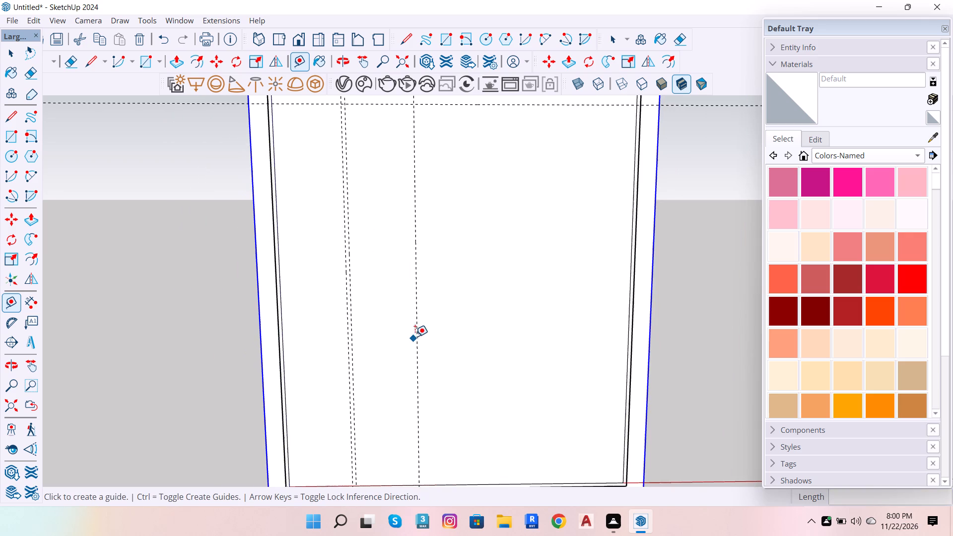
{"action": "left_click", "coordinate": [417, 334]}
{"action": "key", "text": "1"}
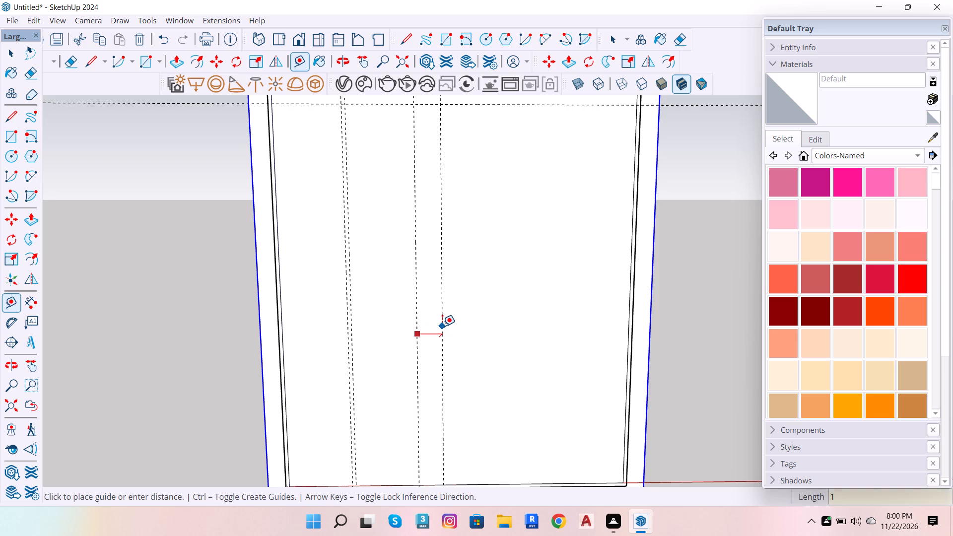
{"action": "key", "text": "Return"}
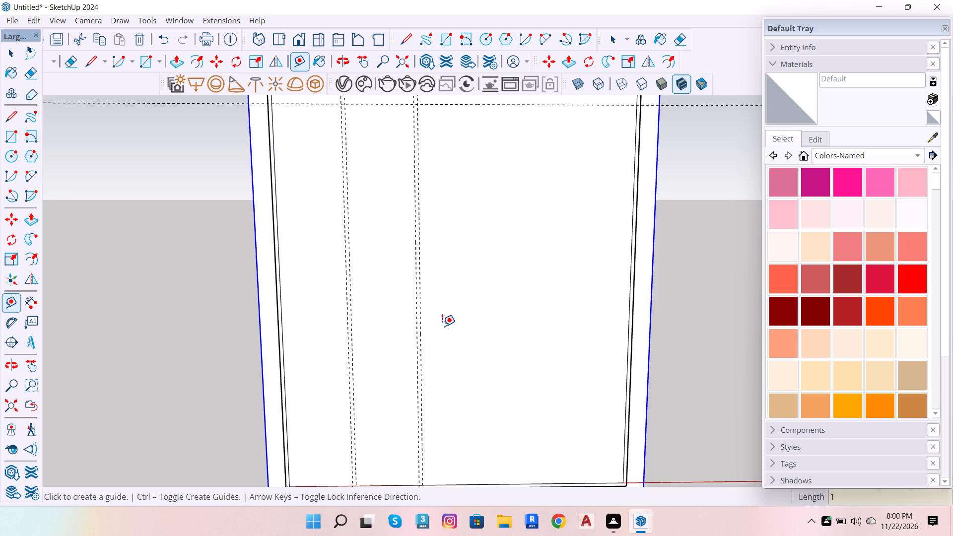
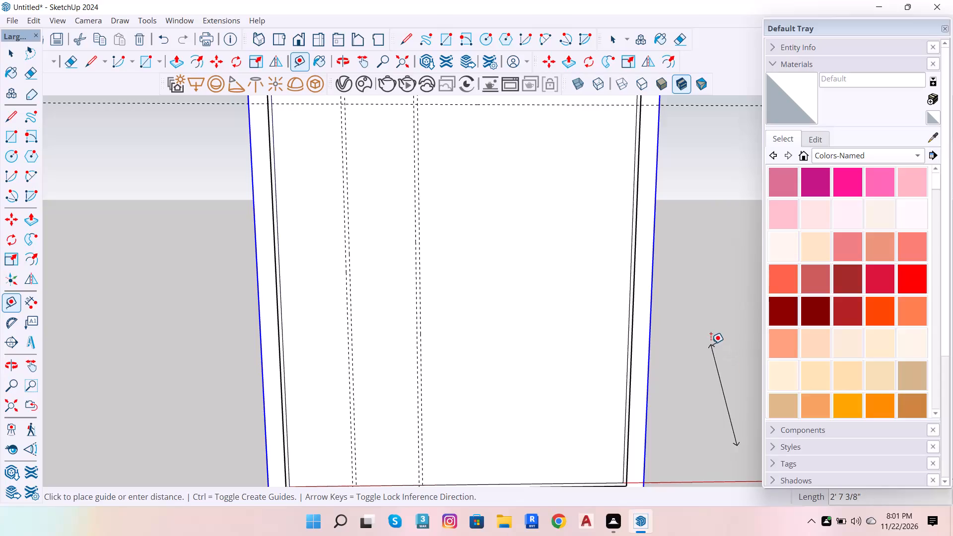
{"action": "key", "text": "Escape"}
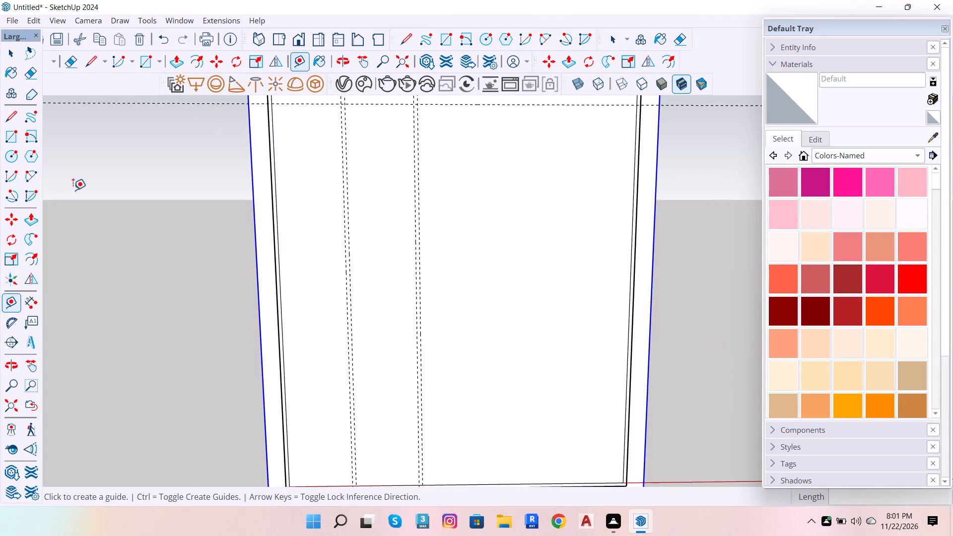
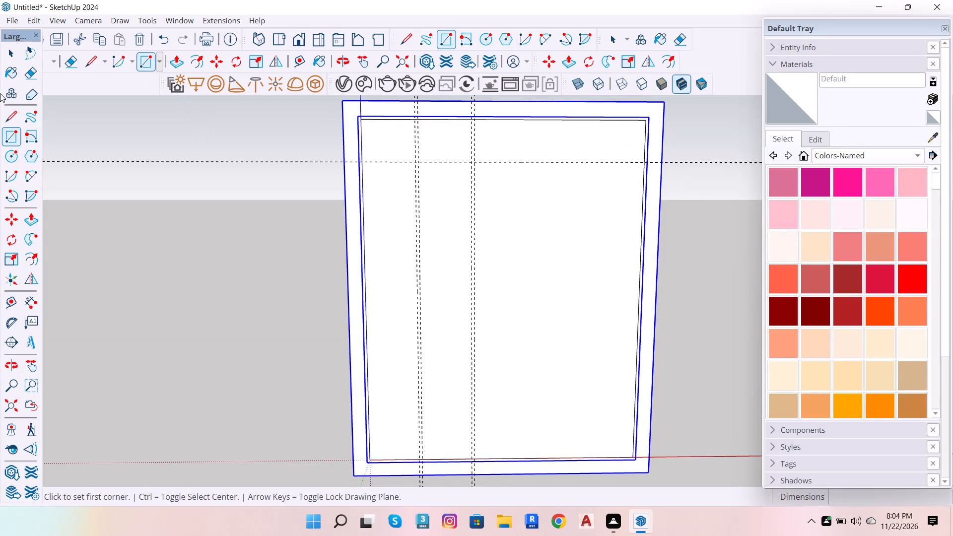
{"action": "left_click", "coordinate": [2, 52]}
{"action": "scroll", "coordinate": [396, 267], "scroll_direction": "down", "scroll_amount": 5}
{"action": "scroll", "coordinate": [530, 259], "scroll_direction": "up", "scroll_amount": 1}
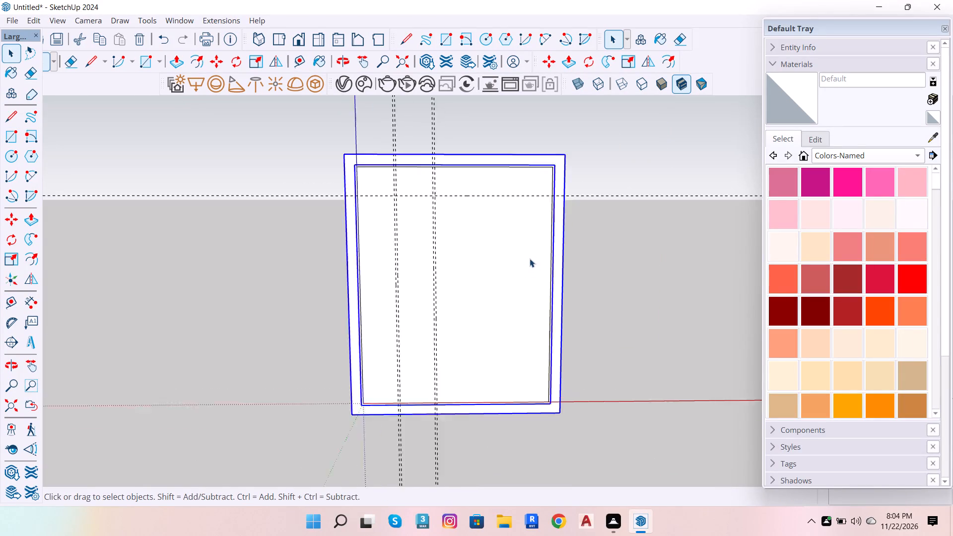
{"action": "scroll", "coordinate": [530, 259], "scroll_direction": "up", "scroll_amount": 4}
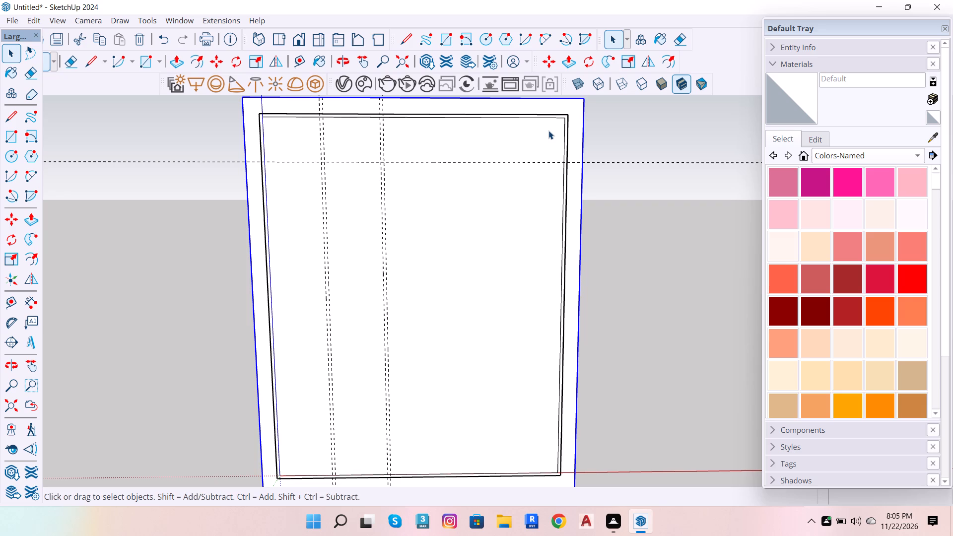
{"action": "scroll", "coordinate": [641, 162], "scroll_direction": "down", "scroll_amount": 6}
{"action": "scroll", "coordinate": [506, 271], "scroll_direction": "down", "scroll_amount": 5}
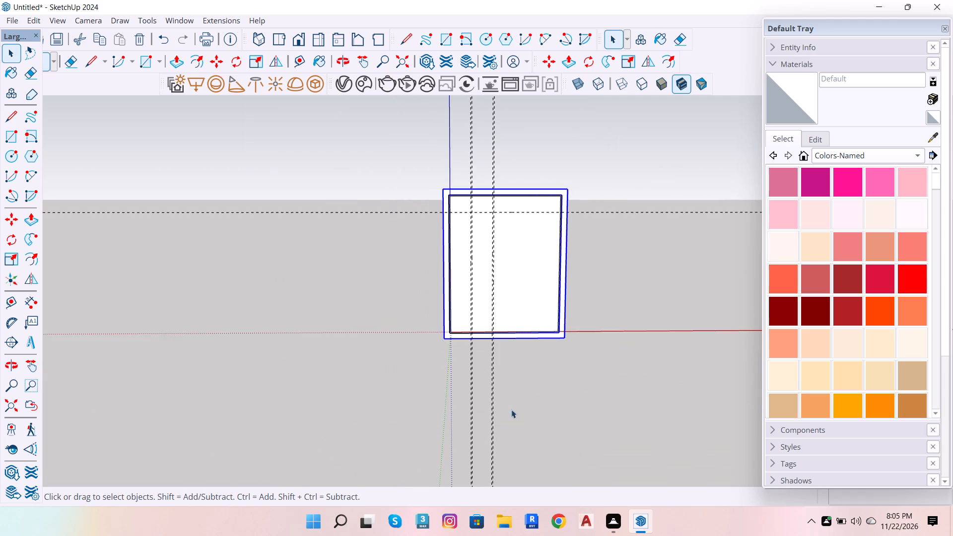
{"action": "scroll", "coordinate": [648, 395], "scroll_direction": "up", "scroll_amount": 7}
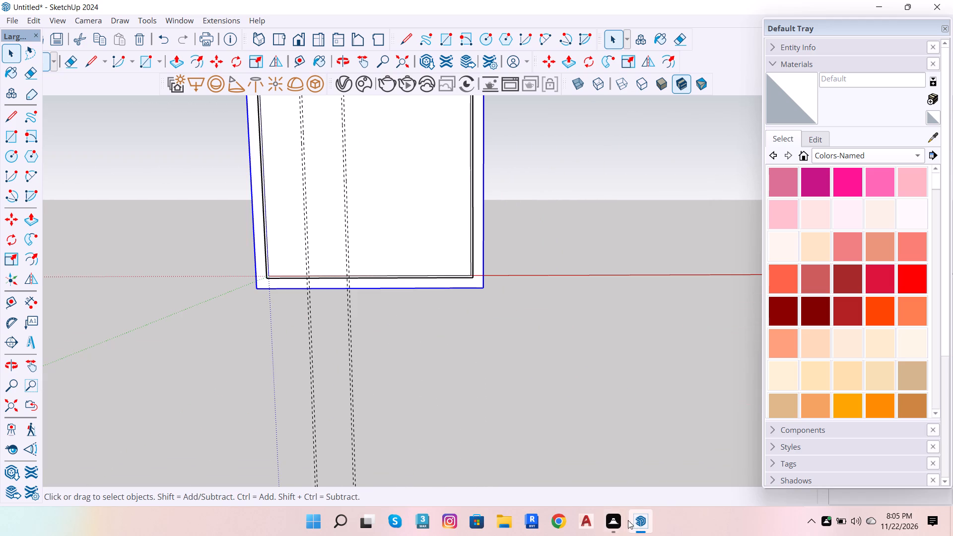
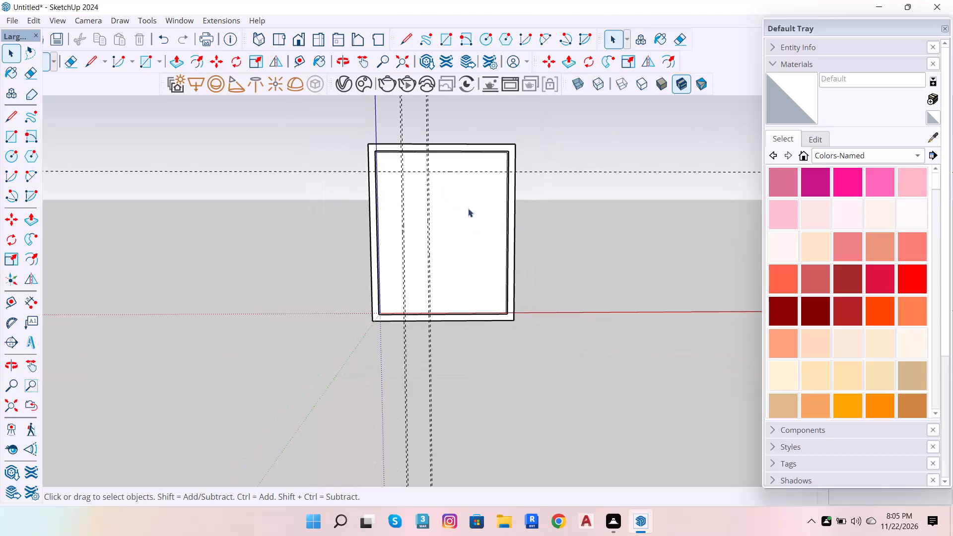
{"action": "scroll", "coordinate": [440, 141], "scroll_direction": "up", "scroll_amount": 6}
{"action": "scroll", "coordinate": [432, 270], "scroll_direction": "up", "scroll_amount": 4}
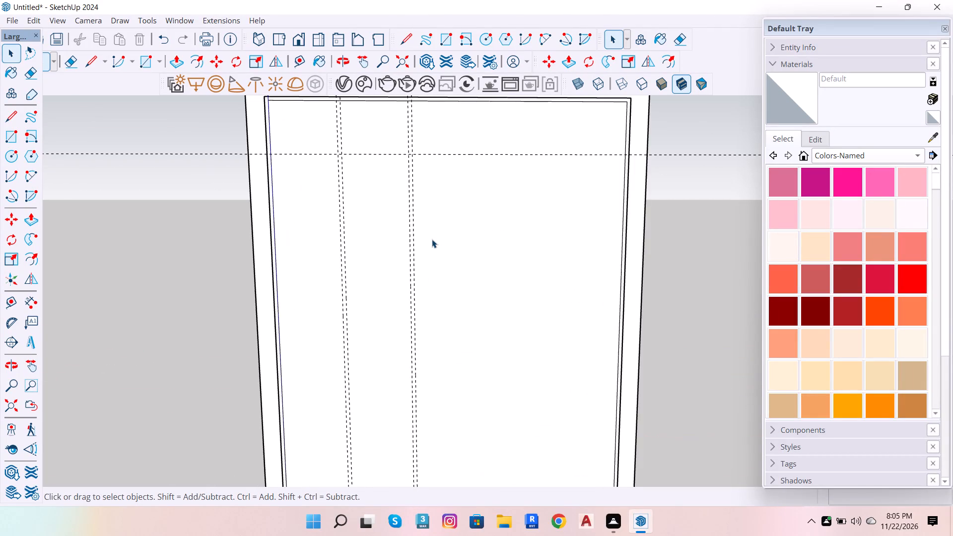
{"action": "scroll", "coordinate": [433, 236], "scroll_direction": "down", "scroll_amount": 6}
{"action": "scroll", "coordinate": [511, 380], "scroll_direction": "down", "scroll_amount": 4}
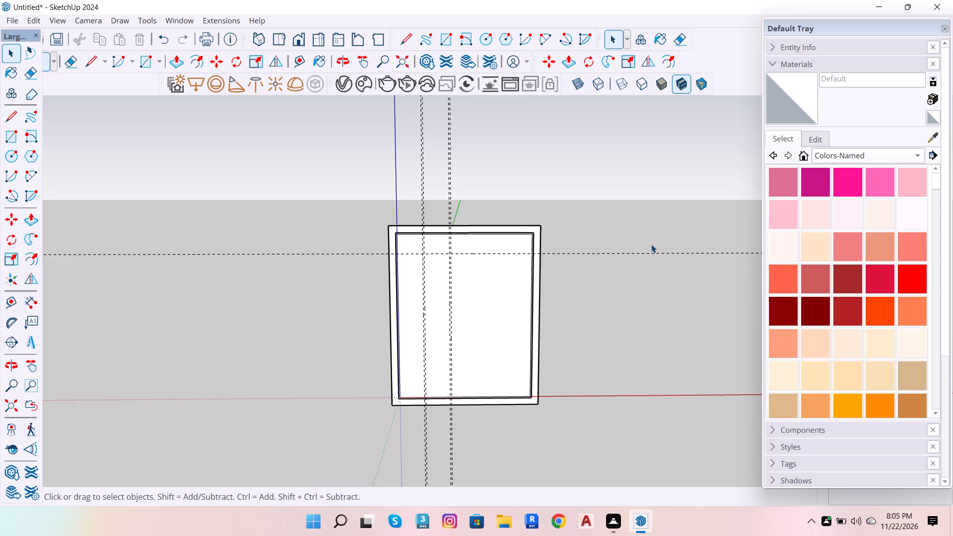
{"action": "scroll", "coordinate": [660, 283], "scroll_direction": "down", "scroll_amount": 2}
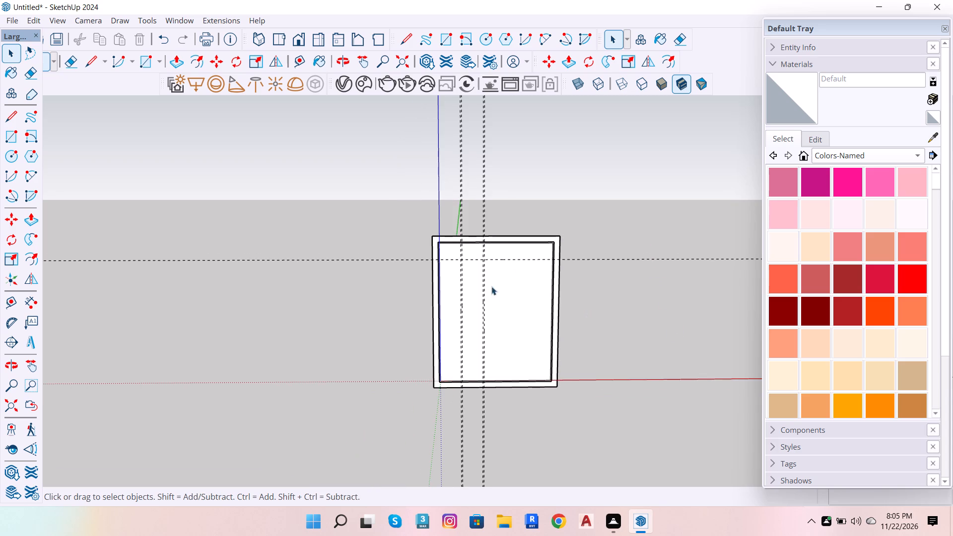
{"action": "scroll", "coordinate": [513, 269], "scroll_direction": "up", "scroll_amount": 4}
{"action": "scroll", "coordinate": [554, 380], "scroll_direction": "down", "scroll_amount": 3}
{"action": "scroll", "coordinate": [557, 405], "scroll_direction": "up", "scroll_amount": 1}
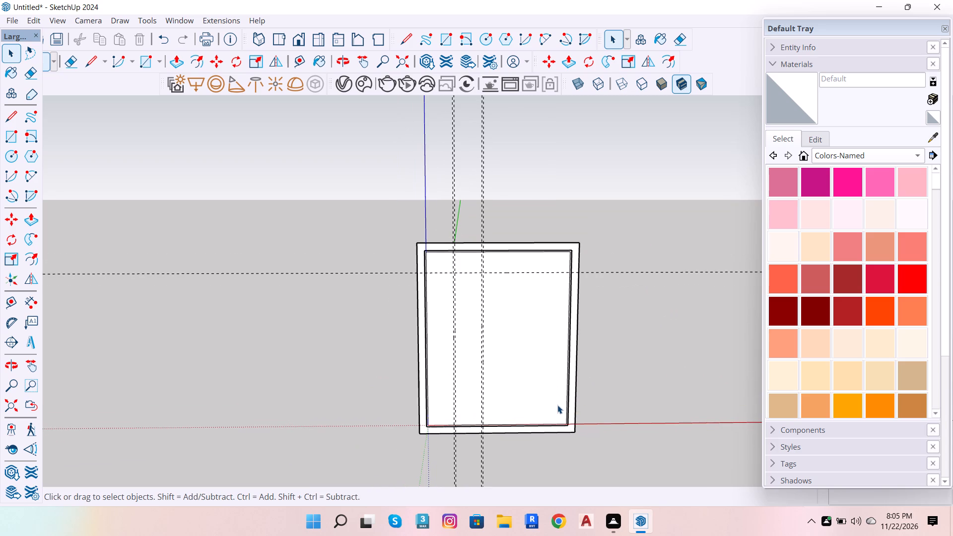
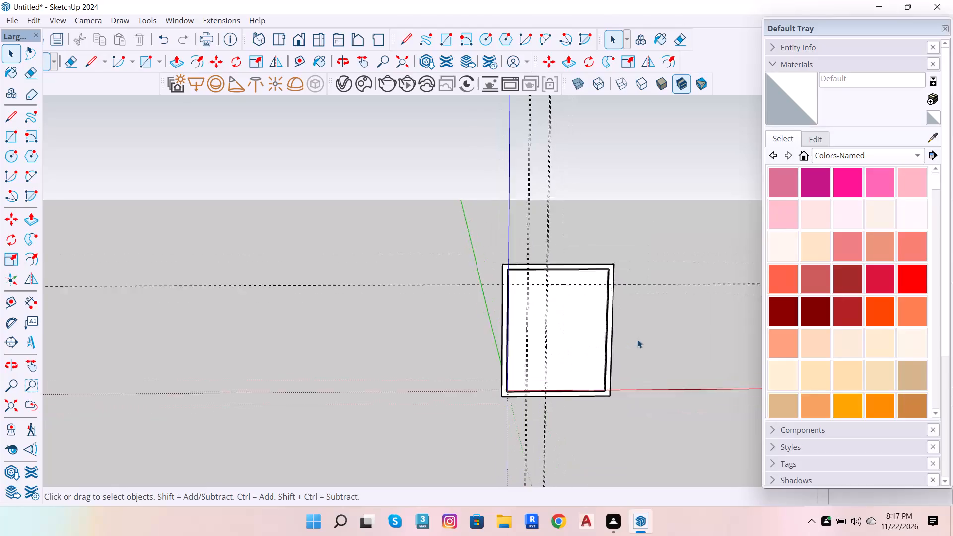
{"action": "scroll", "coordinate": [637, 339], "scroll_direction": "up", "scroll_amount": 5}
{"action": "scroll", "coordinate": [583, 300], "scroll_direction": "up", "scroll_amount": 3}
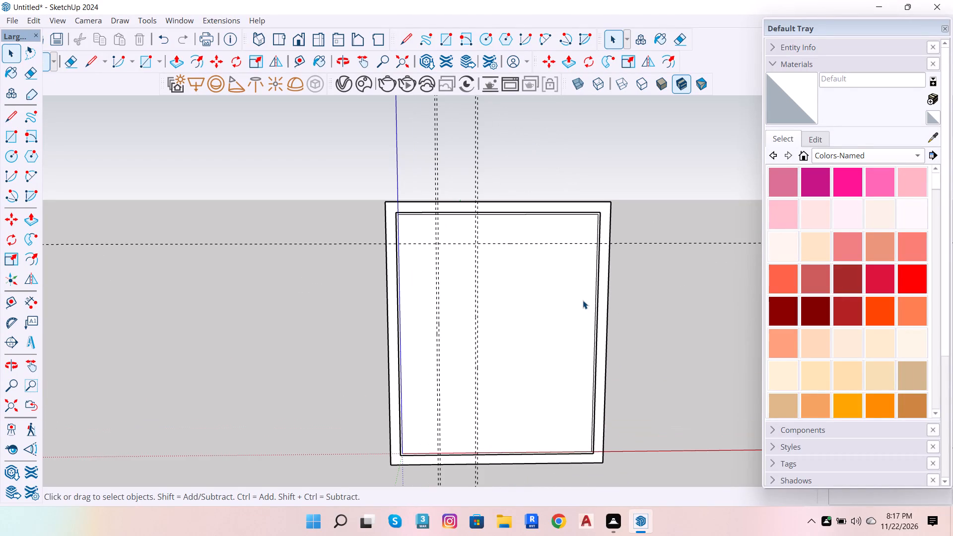
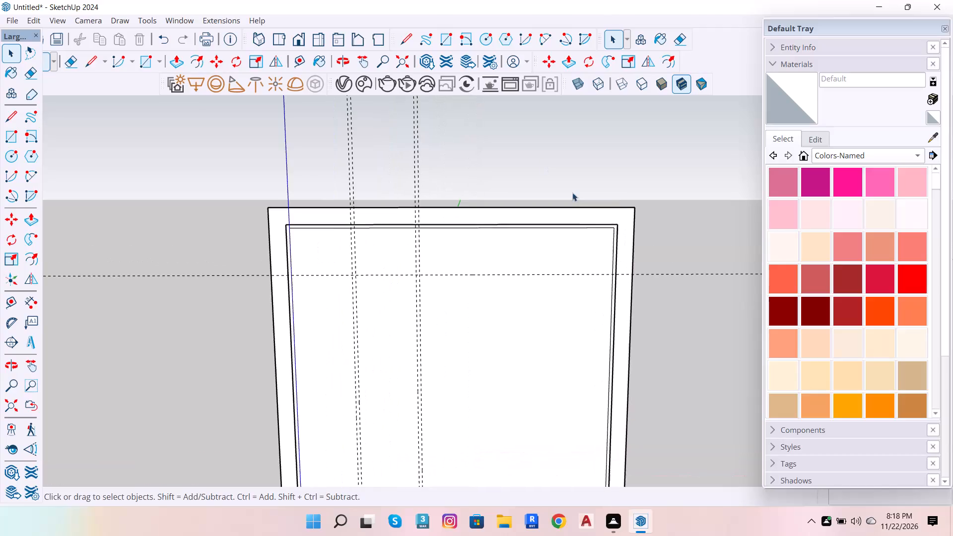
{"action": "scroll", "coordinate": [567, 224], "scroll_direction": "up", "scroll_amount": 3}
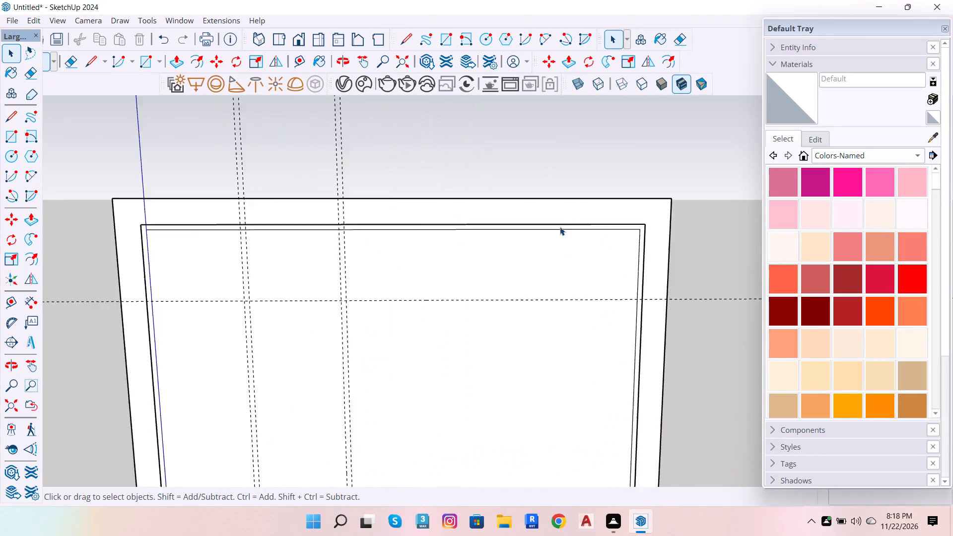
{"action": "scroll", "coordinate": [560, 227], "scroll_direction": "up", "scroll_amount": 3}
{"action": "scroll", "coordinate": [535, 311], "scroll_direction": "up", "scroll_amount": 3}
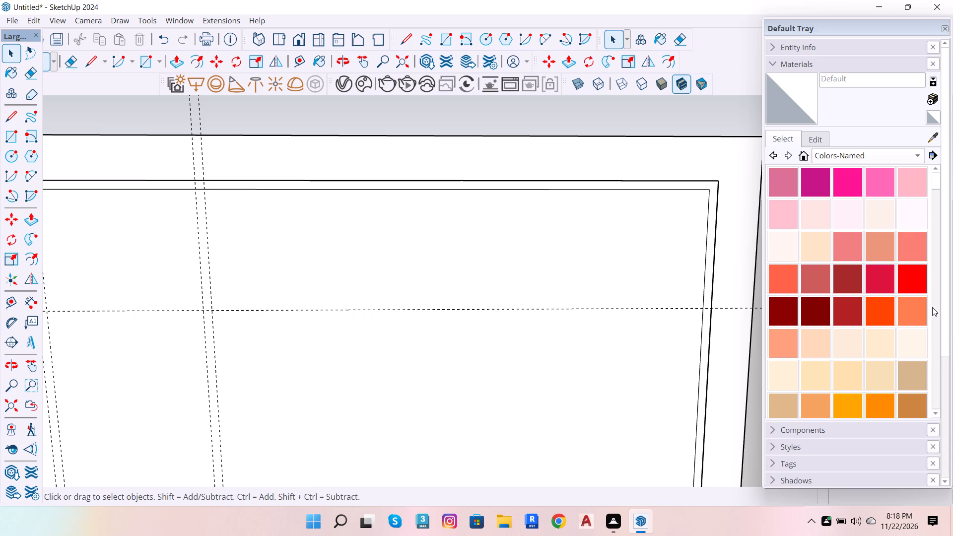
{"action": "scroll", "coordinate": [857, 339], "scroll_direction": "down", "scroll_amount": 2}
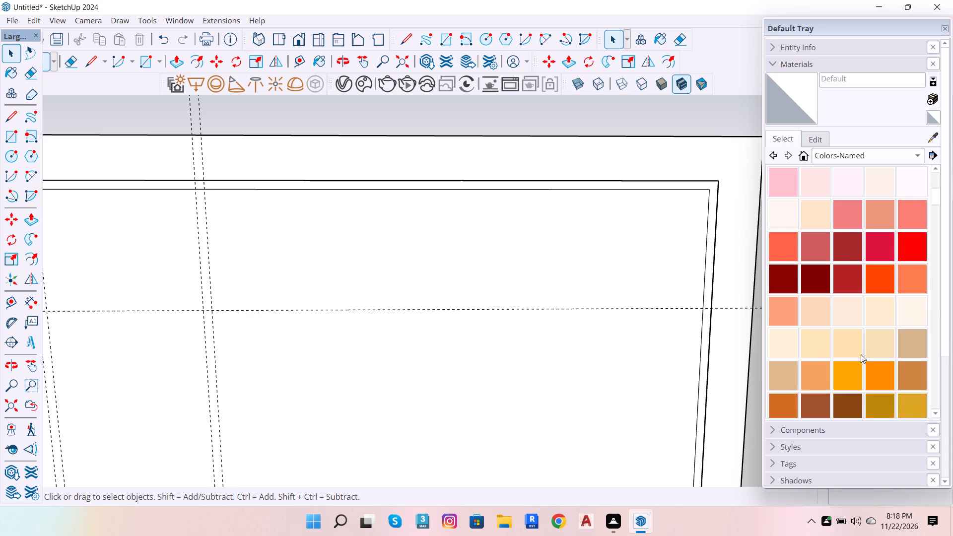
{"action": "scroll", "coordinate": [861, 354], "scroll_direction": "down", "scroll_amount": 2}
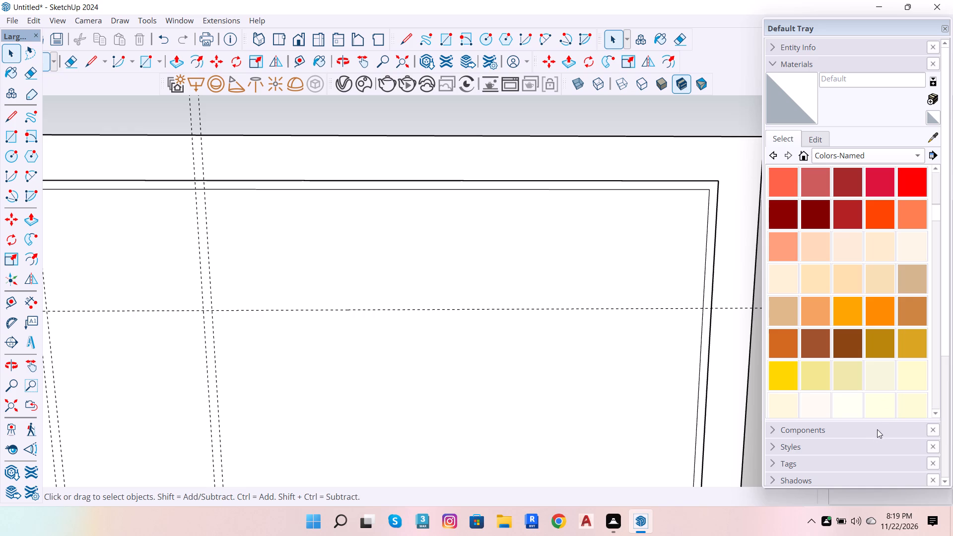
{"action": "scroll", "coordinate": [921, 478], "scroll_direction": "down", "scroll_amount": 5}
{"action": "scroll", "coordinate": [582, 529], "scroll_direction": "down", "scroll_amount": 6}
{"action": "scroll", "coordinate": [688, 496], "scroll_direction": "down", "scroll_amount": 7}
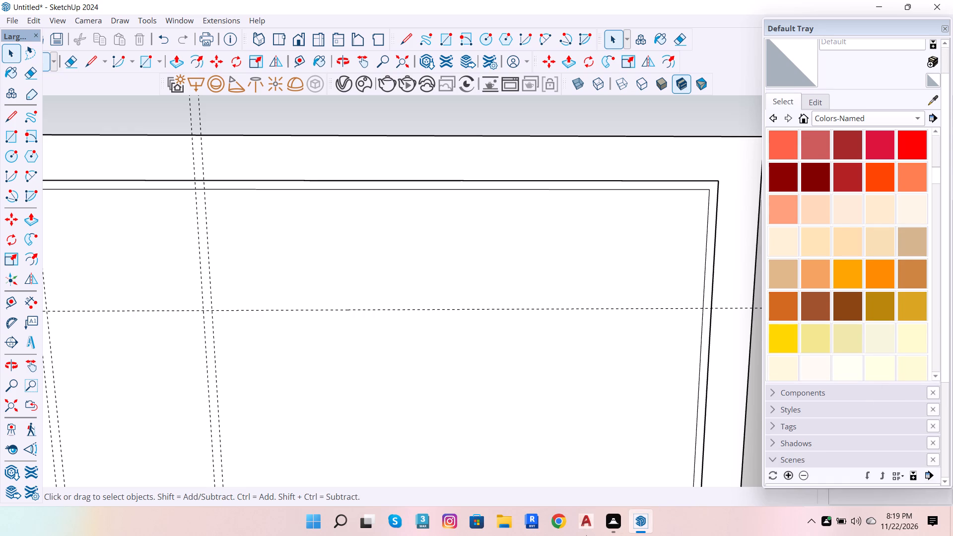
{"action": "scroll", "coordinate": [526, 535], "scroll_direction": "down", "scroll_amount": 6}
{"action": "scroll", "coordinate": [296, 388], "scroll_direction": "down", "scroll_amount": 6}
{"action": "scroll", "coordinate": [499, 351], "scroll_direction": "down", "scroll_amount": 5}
Place a vertical guide 1' inward from the inner edge of the frame's right stile with the Tape Measure.
{"action": "scroll", "coordinate": [429, 468], "scroll_direction": "up", "scroll_amount": 2}
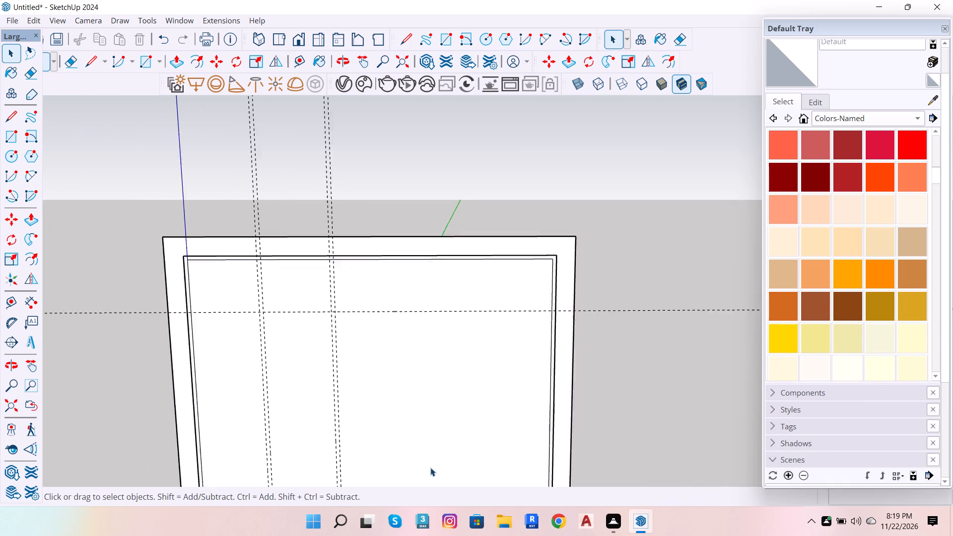
{"action": "scroll", "coordinate": [430, 468], "scroll_direction": "up", "scroll_amount": 4}
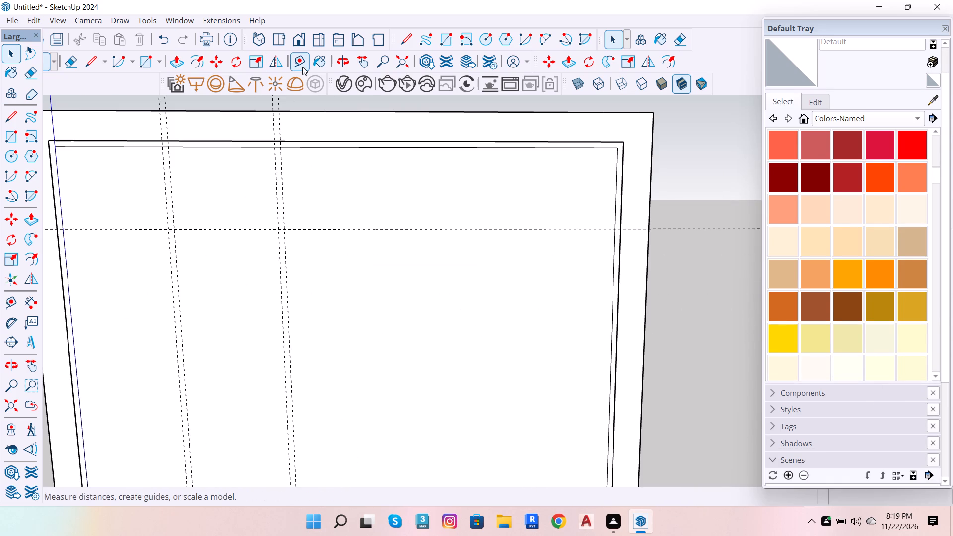
{"action": "left_click", "coordinate": [302, 67]}
{"action": "left_click", "coordinate": [615, 375]}
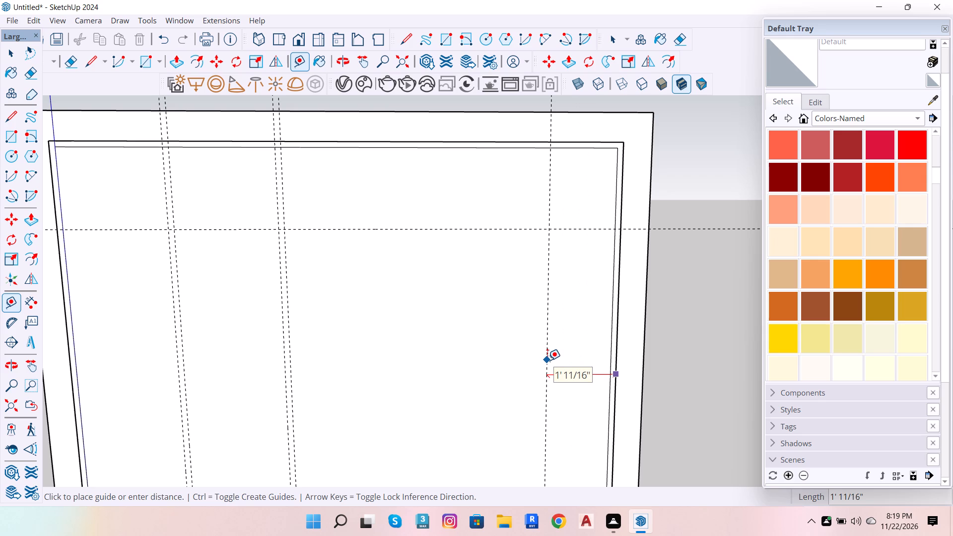
{"action": "type", "text": "1'"}
{"action": "key", "text": "Return"}
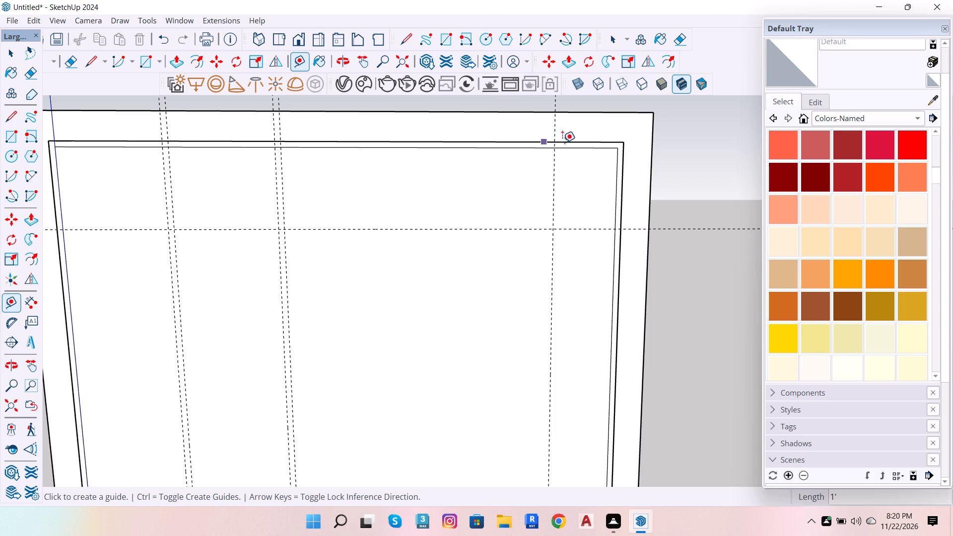
{"action": "scroll", "coordinate": [574, 139], "scroll_direction": "down", "scroll_amount": 6}
{"action": "scroll", "coordinate": [592, 327], "scroll_direction": "up", "scroll_amount": 4}
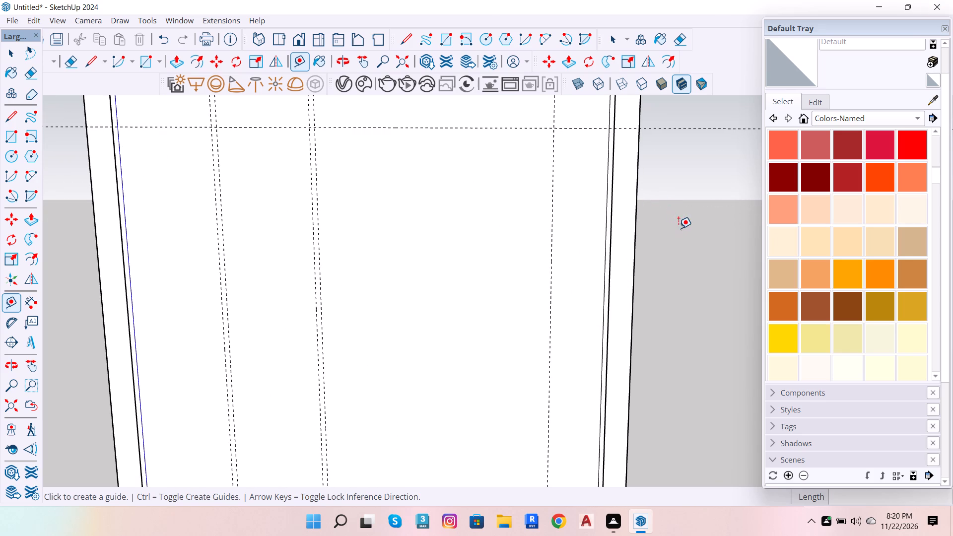
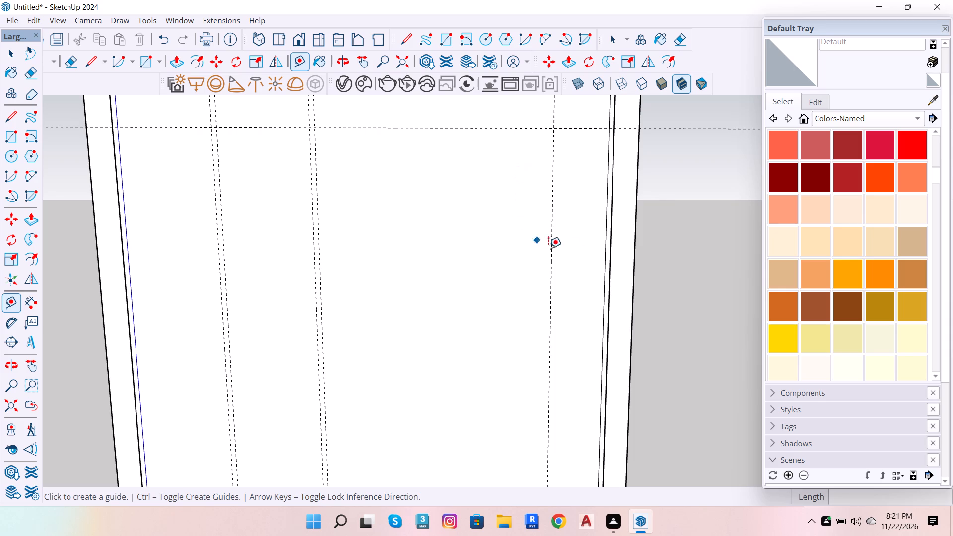
Start a parallel guide downward from the horizontal guide near the top of the panel with the Tape Measure.
{"action": "scroll", "coordinate": [557, 185], "scroll_direction": "down", "scroll_amount": 4}
{"action": "scroll", "coordinate": [576, 280], "scroll_direction": "down", "scroll_amount": 4}
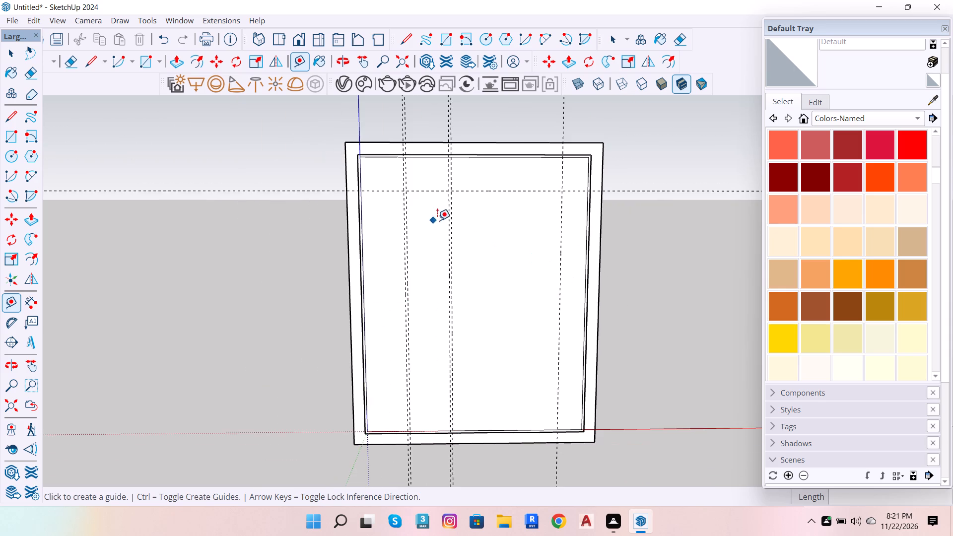
{"action": "scroll", "coordinate": [443, 220], "scroll_direction": "up", "scroll_amount": 4}
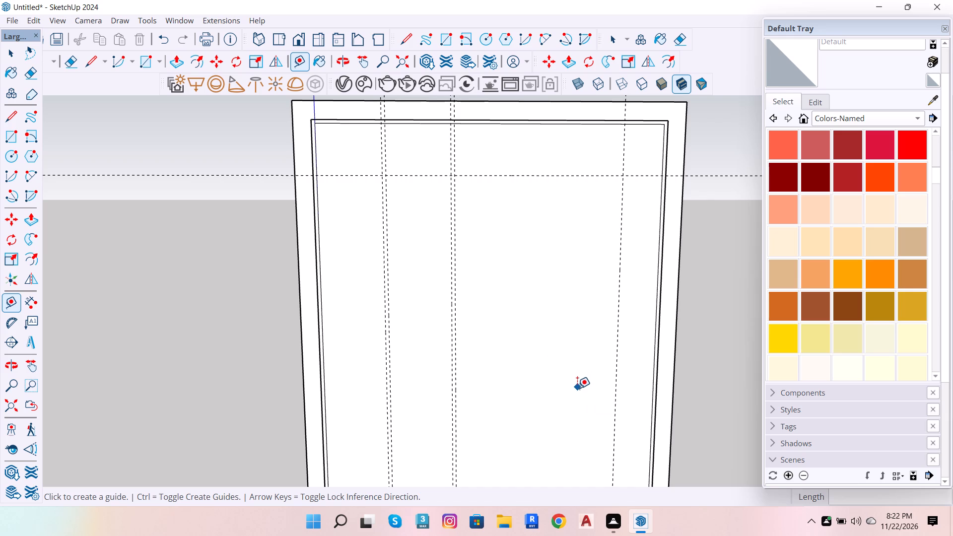
{"action": "scroll", "coordinate": [434, 319], "scroll_direction": "down", "scroll_amount": 3}
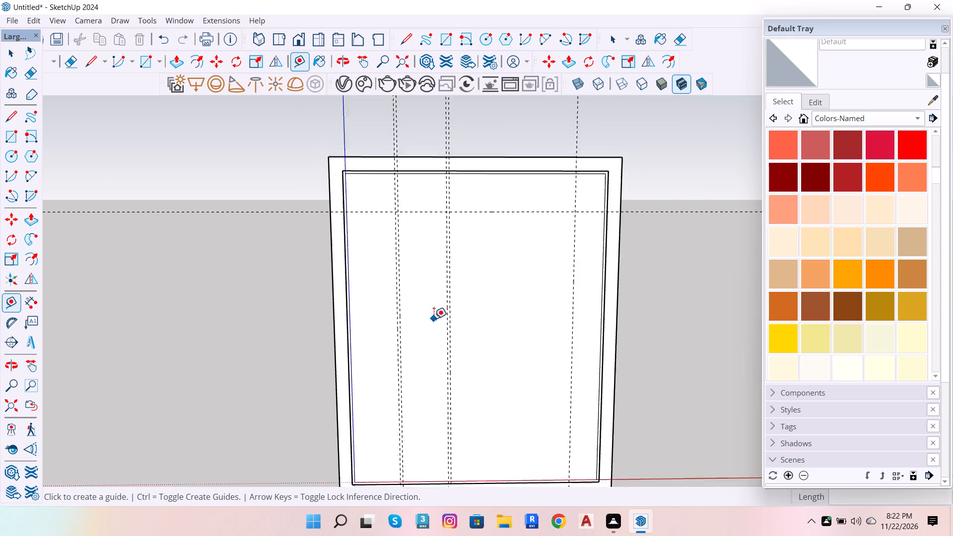
{"action": "scroll", "coordinate": [434, 319], "scroll_direction": "down", "scroll_amount": 2}
{"action": "scroll", "coordinate": [478, 211], "scroll_direction": "up", "scroll_amount": 4}
{"action": "left_click", "coordinate": [485, 241]}
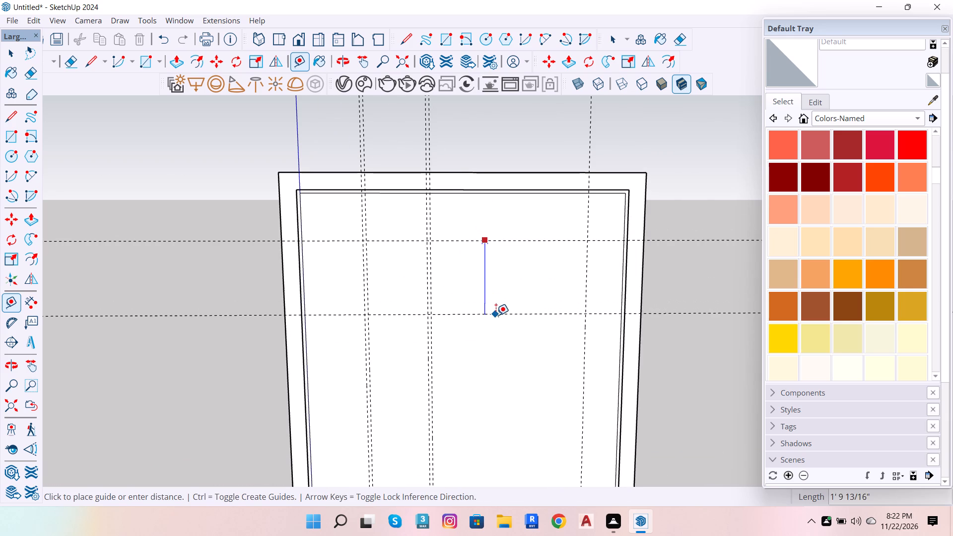
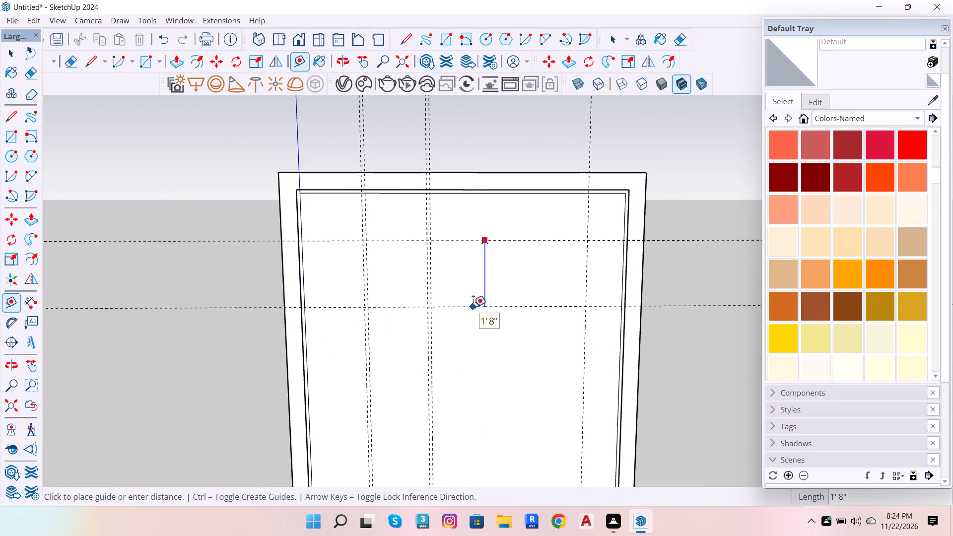
Place two successive horizontal guides below the top horizontal guide, each 1'8" below the previous one.
{"action": "left_click", "coordinate": [473, 307]}
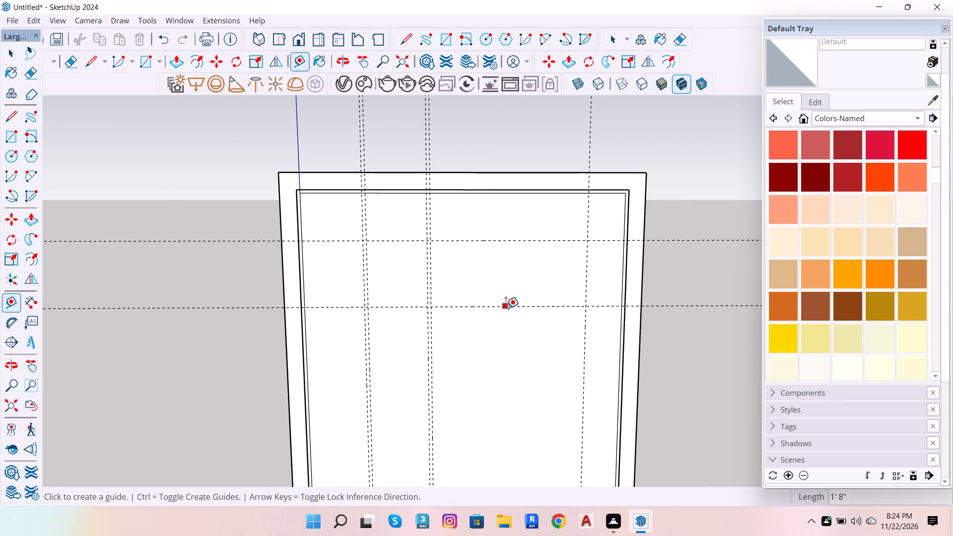
{"action": "left_click", "coordinate": [506, 308]}
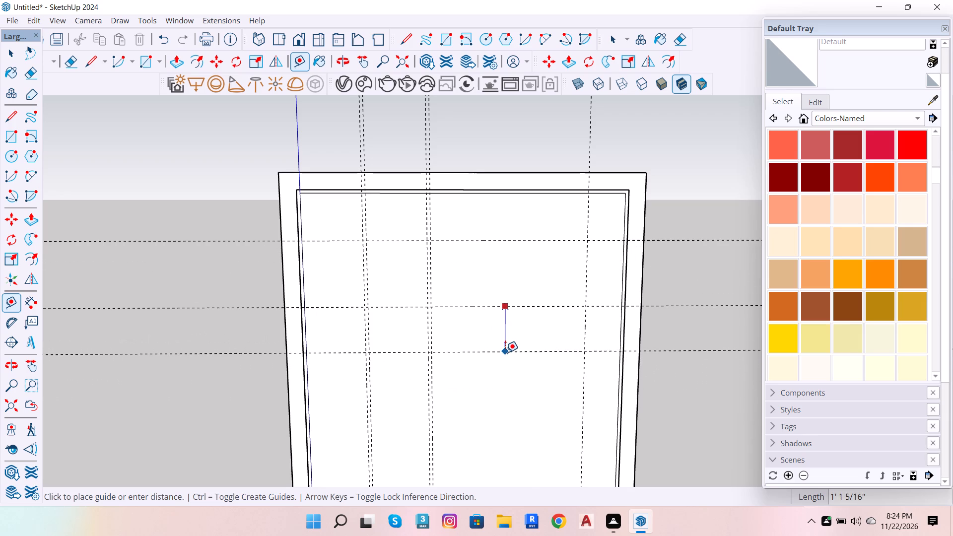
{"action": "type", "text": "1'8"}
{"action": "key", "text": "Return"}
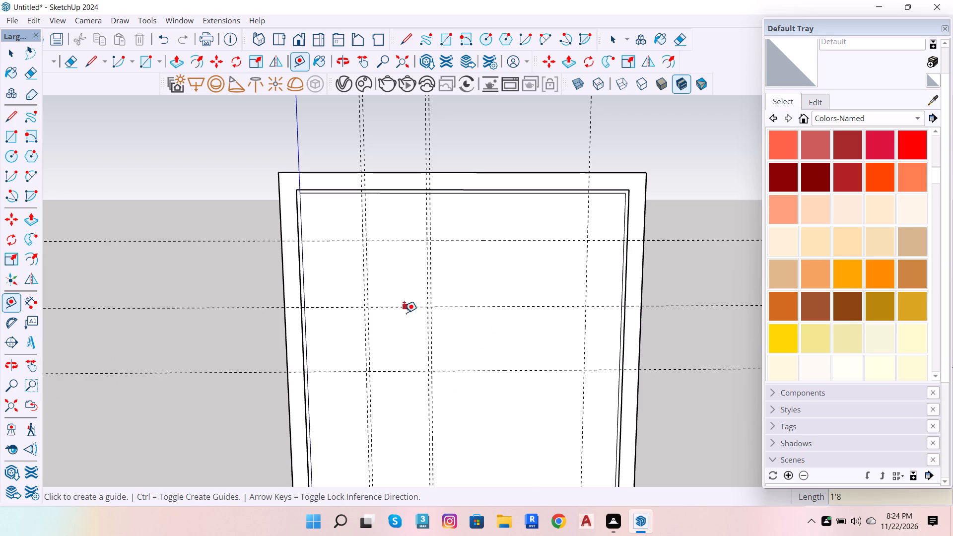
Draw a 10' vertical line along the first divider's left guide, from the inner frame's top edge to its bottom edge.
{"action": "left_click", "coordinate": [6, 119]}
{"action": "scroll", "coordinate": [349, 207], "scroll_direction": "up", "scroll_amount": 7}
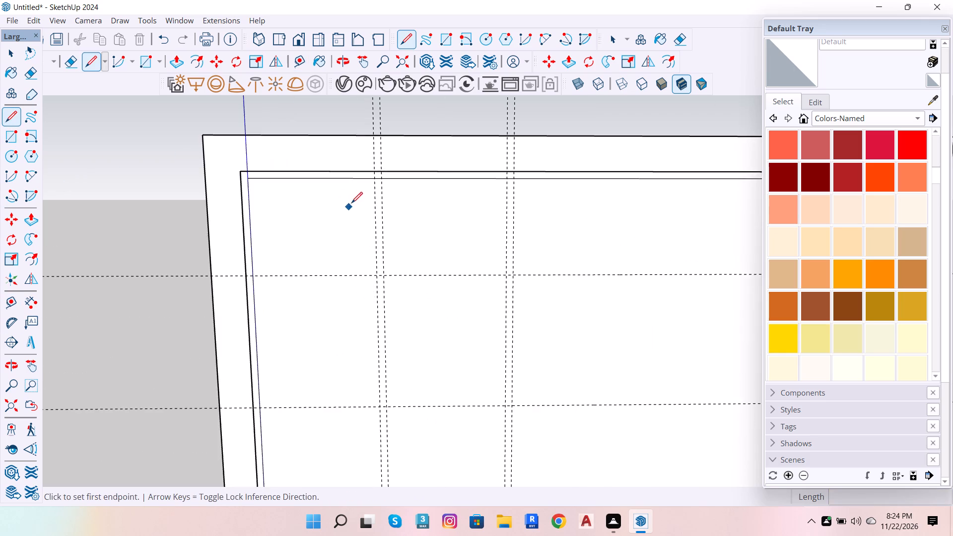
{"action": "scroll", "coordinate": [362, 191], "scroll_direction": "up", "scroll_amount": 6}
{"action": "left_click", "coordinate": [383, 170]}
{"action": "scroll", "coordinate": [428, 169], "scroll_direction": "down", "scroll_amount": 12}
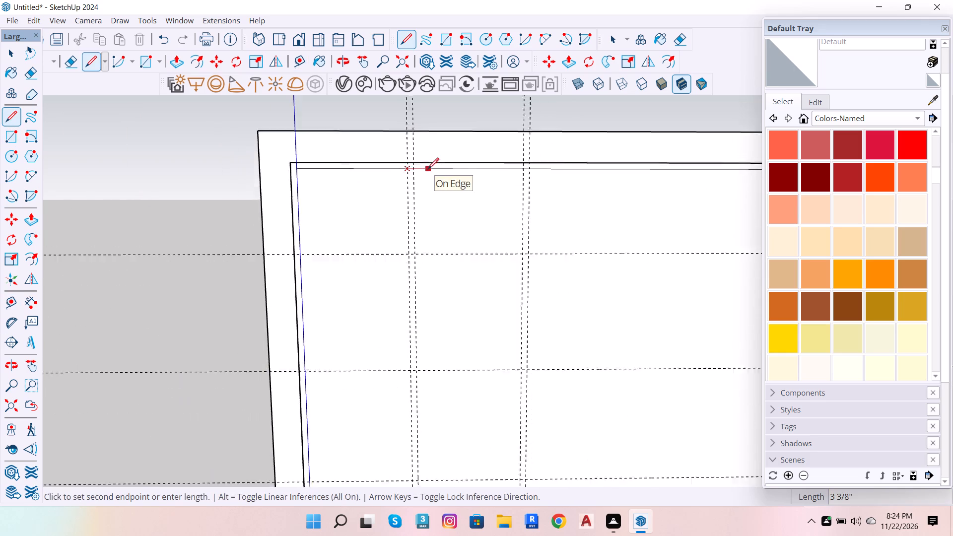
{"action": "scroll", "coordinate": [428, 169], "scroll_direction": "down", "scroll_amount": 3}
{"action": "scroll", "coordinate": [469, 170], "scroll_direction": "down", "scroll_amount": 7}
{"action": "scroll", "coordinate": [438, 293], "scroll_direction": "up", "scroll_amount": 6}
{"action": "scroll", "coordinate": [458, 394], "scroll_direction": "up", "scroll_amount": 2}
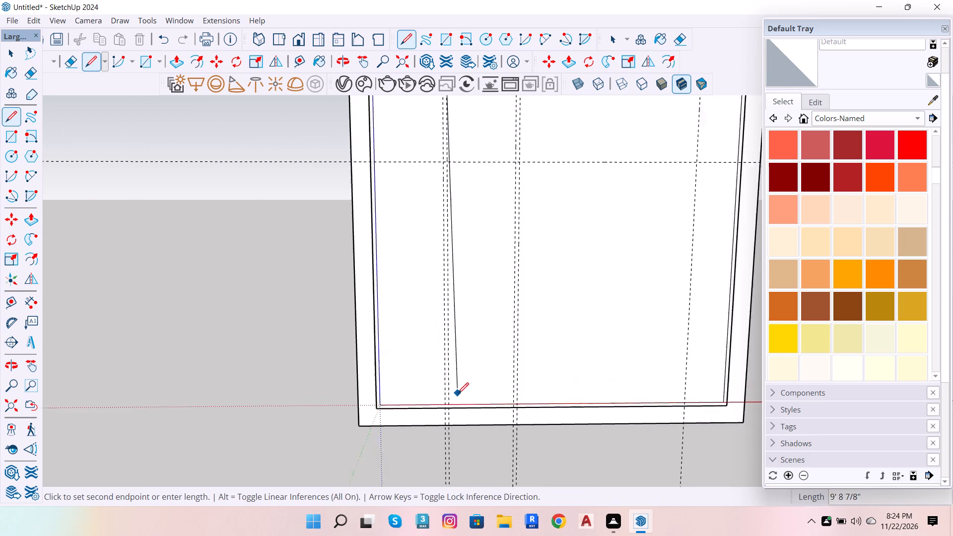
{"action": "scroll", "coordinate": [458, 394], "scroll_direction": "up", "scroll_amount": 4}
{"action": "scroll", "coordinate": [430, 423], "scroll_direction": "up", "scroll_amount": 11}
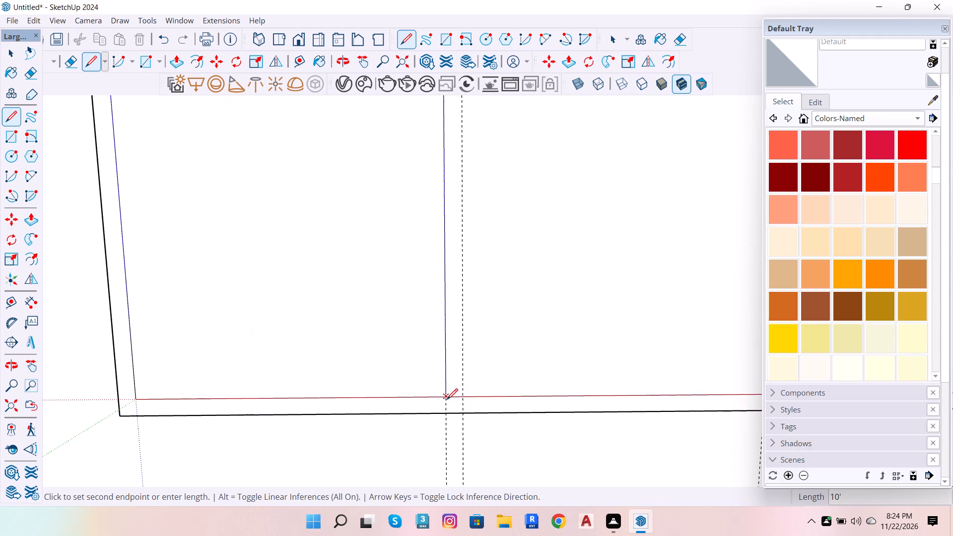
{"action": "left_click", "coordinate": [447, 400]}
Draw the first divider's right edge along its guide, from the inner frame's bottom edge to its top edge.
{"action": "left_click", "coordinate": [465, 398]}
{"action": "scroll", "coordinate": [471, 360], "scroll_direction": "down", "scroll_amount": 13}
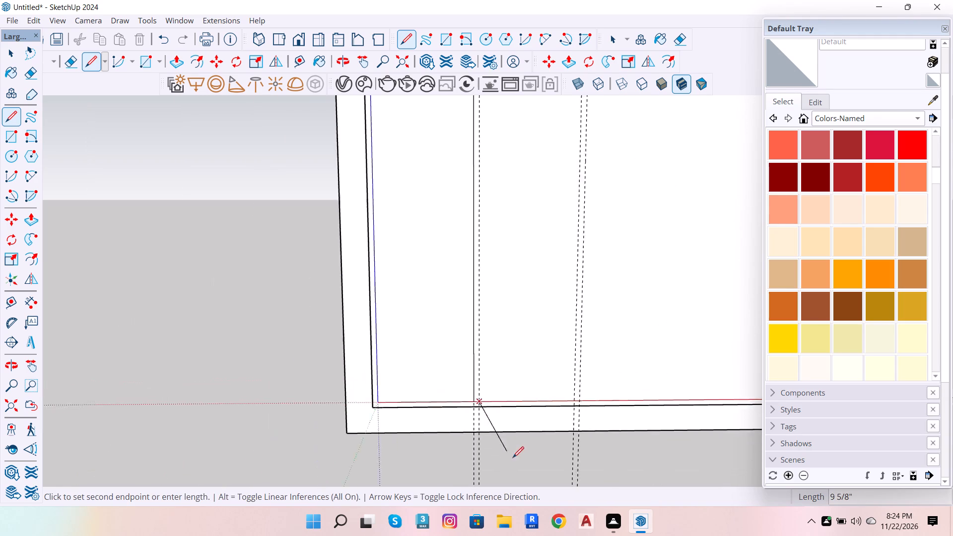
{"action": "scroll", "coordinate": [513, 458], "scroll_direction": "down", "scroll_amount": 16}
{"action": "scroll", "coordinate": [491, 251], "scroll_direction": "up", "scroll_amount": 5}
{"action": "scroll", "coordinate": [500, 294], "scroll_direction": "up", "scroll_amount": 5}
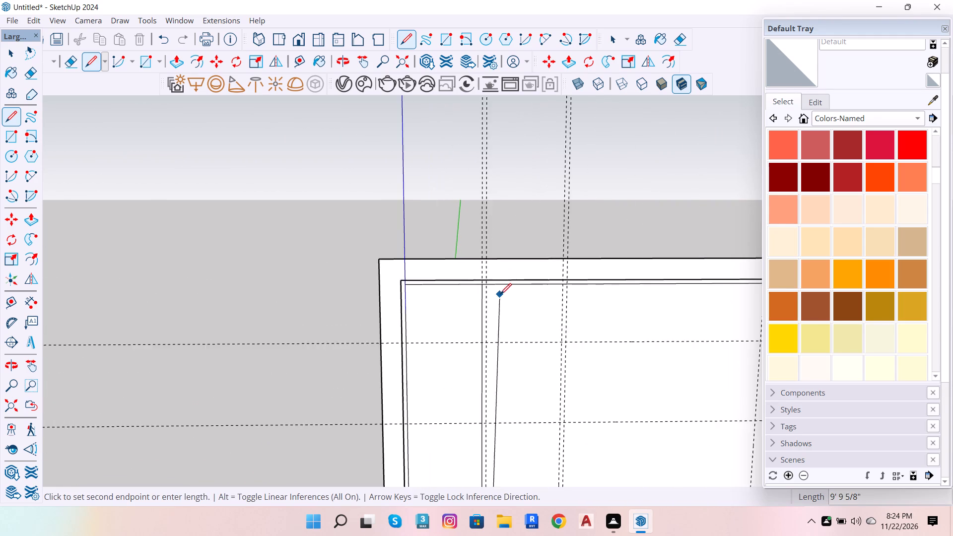
{"action": "scroll", "coordinate": [500, 294], "scroll_direction": "up", "scroll_amount": 12}
{"action": "left_click", "coordinate": [476, 281]}
Draw a 10' vertical line along the second divider's left guide, from the inner frame's top edge to its bottom edge.
{"action": "scroll", "coordinate": [225, 340], "scroll_direction": "down", "scroll_amount": 6}
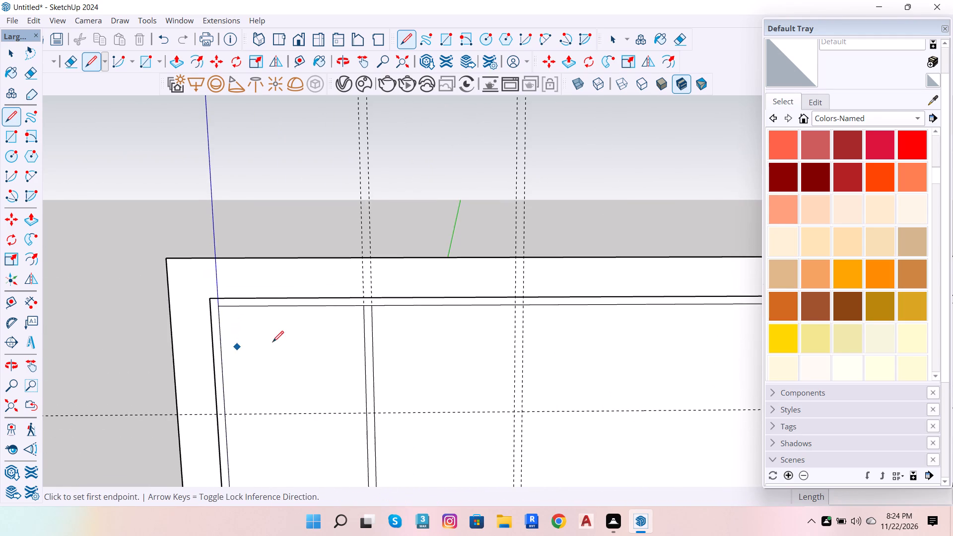
{"action": "scroll", "coordinate": [494, 322], "scroll_direction": "up", "scroll_amount": 6}
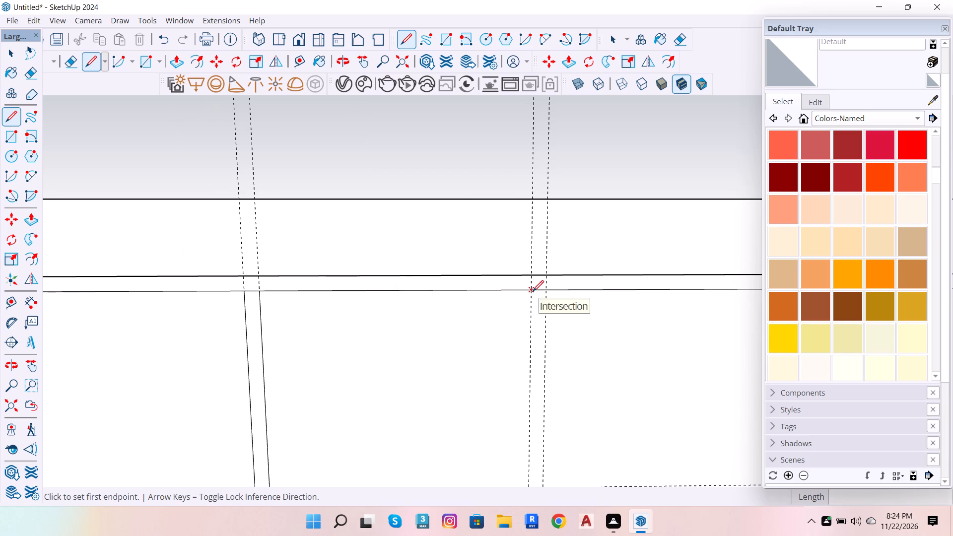
{"action": "left_click", "coordinate": [533, 291]}
{"action": "scroll", "coordinate": [563, 253], "scroll_direction": "down", "scroll_amount": 20}
{"action": "scroll", "coordinate": [561, 287], "scroll_direction": "down", "scroll_amount": 8}
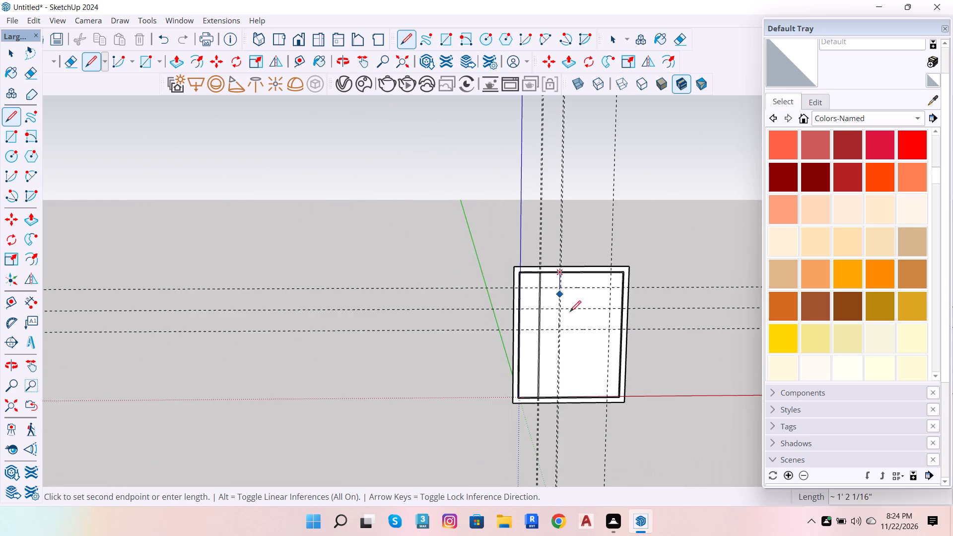
{"action": "scroll", "coordinate": [552, 414], "scroll_direction": "up", "scroll_amount": 13}
{"action": "scroll", "coordinate": [563, 375], "scroll_direction": "up", "scroll_amount": 12}
{"action": "left_click", "coordinate": [565, 344]}
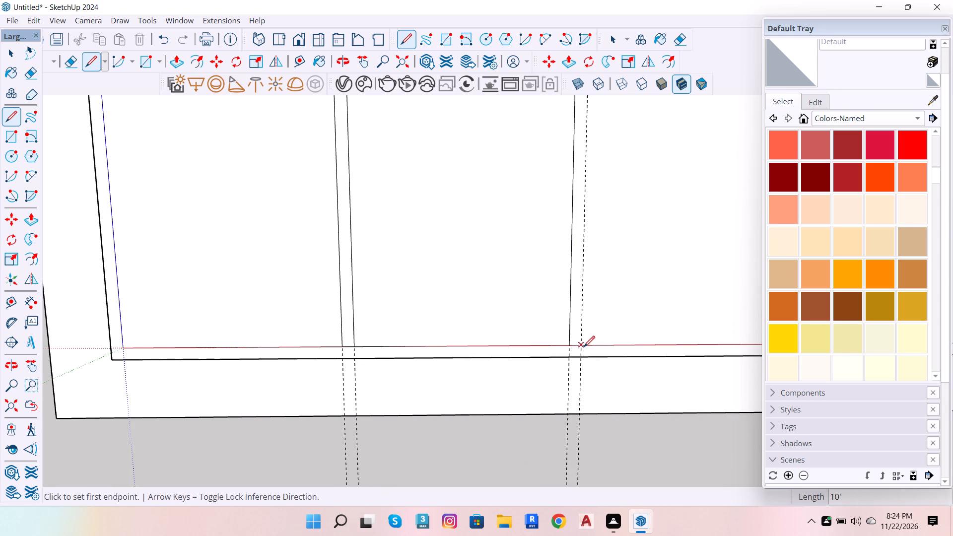
Draw the second divider's 10' right edge along its guide, from the inner frame's bottom edge to its top edge.
{"action": "left_click", "coordinate": [583, 345]}
{"action": "scroll", "coordinate": [550, 399], "scroll_direction": "down", "scroll_amount": 20}
{"action": "scroll", "coordinate": [550, 399], "scroll_direction": "down", "scroll_amount": 8}
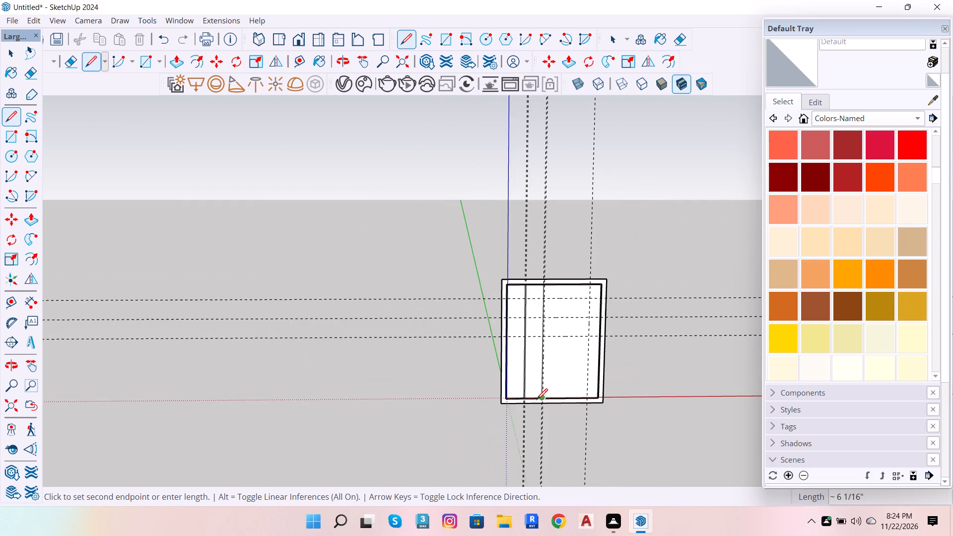
{"action": "scroll", "coordinate": [538, 280], "scroll_direction": "up", "scroll_amount": 16}
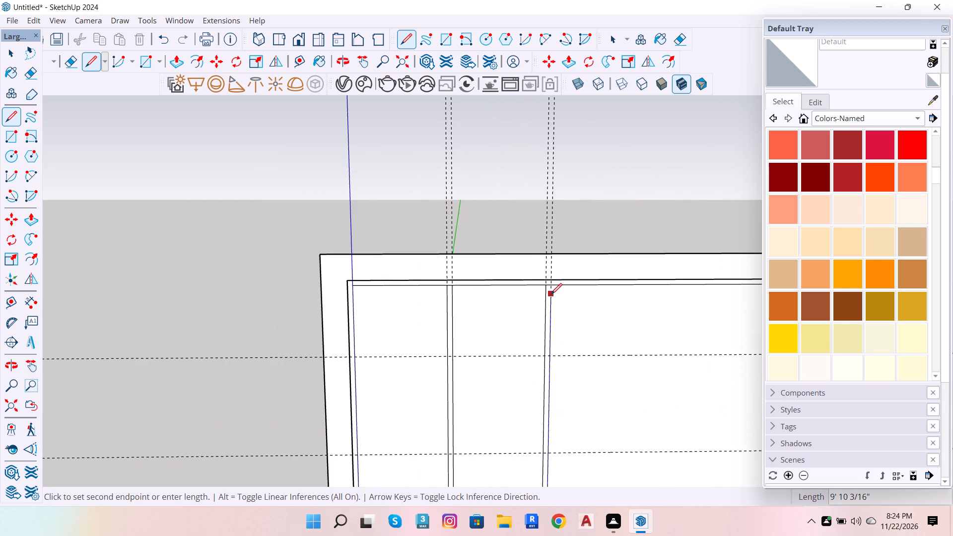
{"action": "scroll", "coordinate": [549, 290], "scroll_direction": "up", "scroll_amount": 9}
{"action": "left_click", "coordinate": [552, 277]}
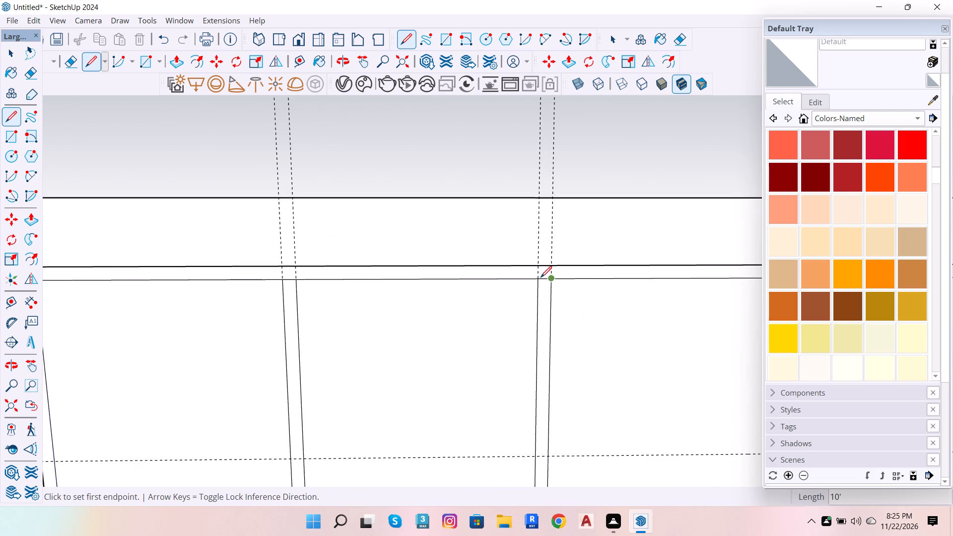
{"action": "scroll", "coordinate": [216, 289], "scroll_direction": "down", "scroll_amount": 13}
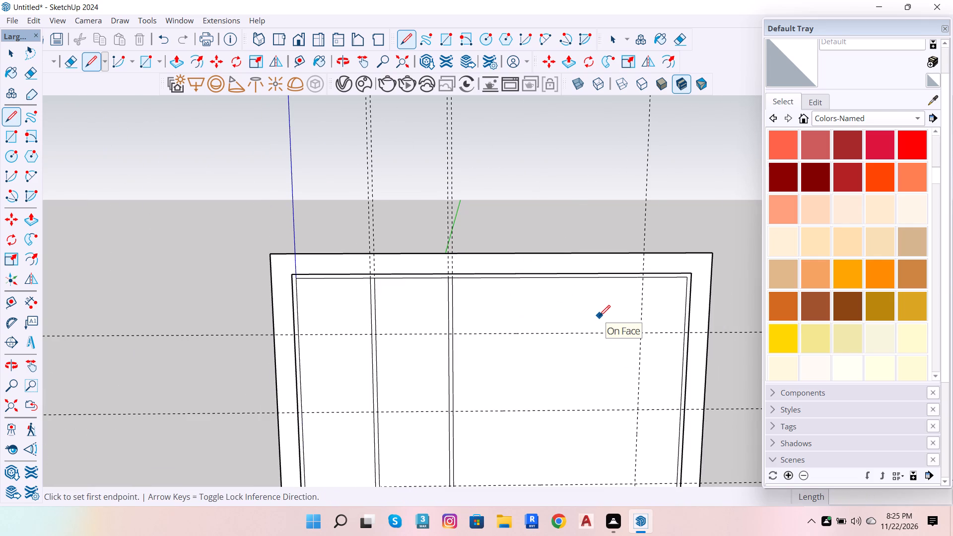
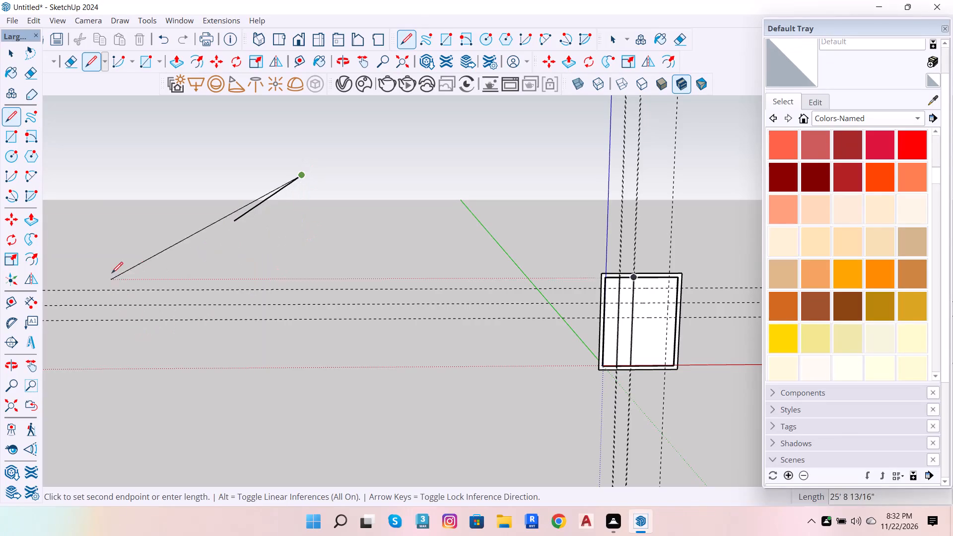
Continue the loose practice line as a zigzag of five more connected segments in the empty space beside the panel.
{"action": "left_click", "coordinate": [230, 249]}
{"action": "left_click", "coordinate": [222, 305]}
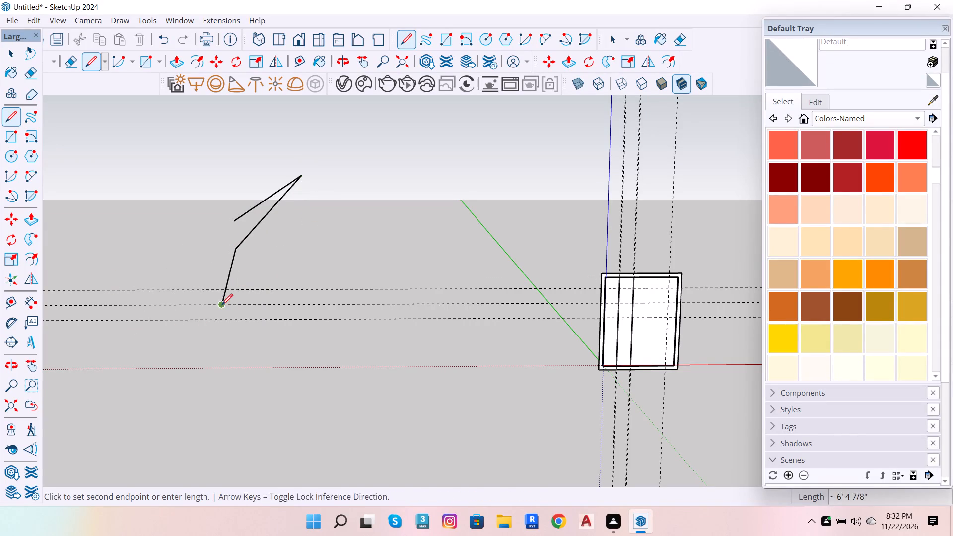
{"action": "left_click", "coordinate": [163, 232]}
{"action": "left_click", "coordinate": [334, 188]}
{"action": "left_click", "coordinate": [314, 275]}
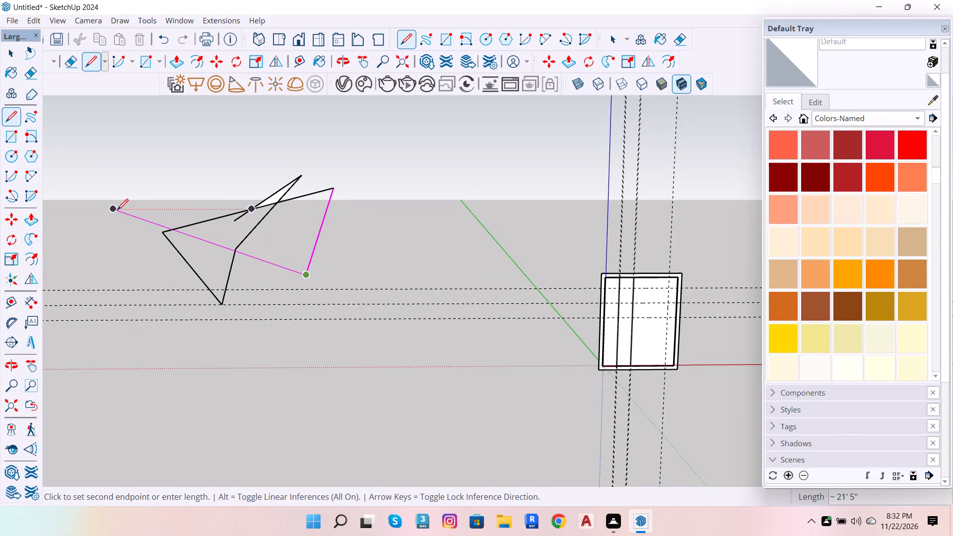
Delete all the loose zigzag line segments in the empty space beside the panel.
{"action": "left_click", "coordinate": [8, 55]}
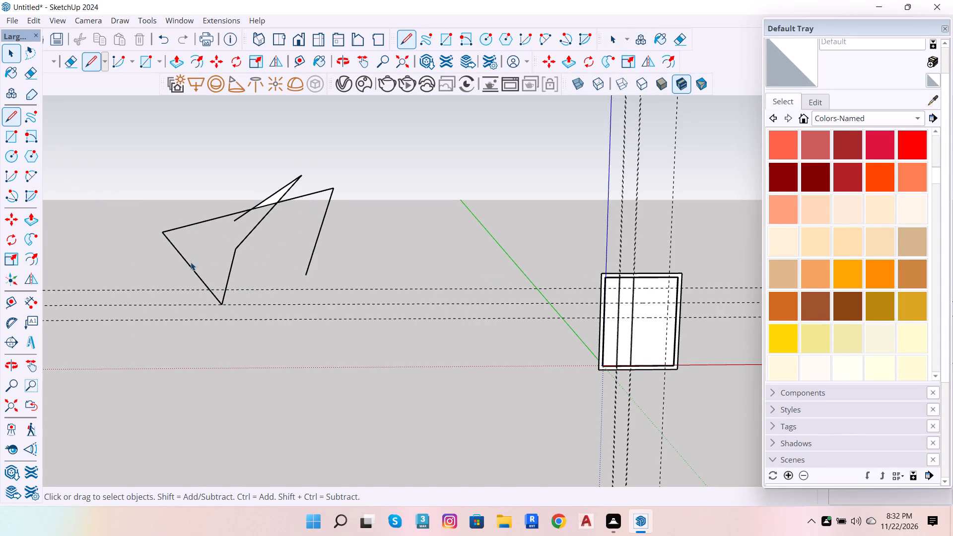
{"action": "left_click_drag", "start_coordinate": [86, 152], "coordinate": [428, 535]}
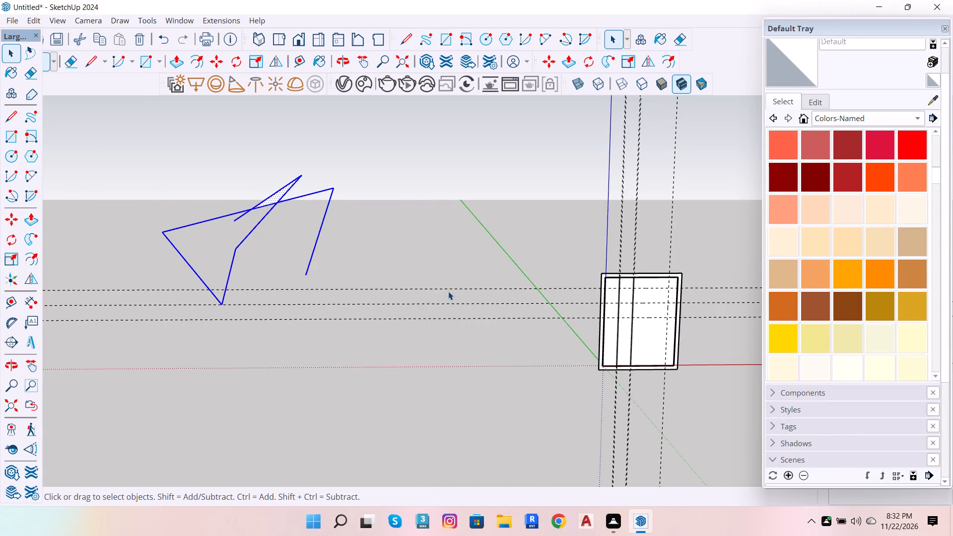
{"action": "key", "text": "Delete"}
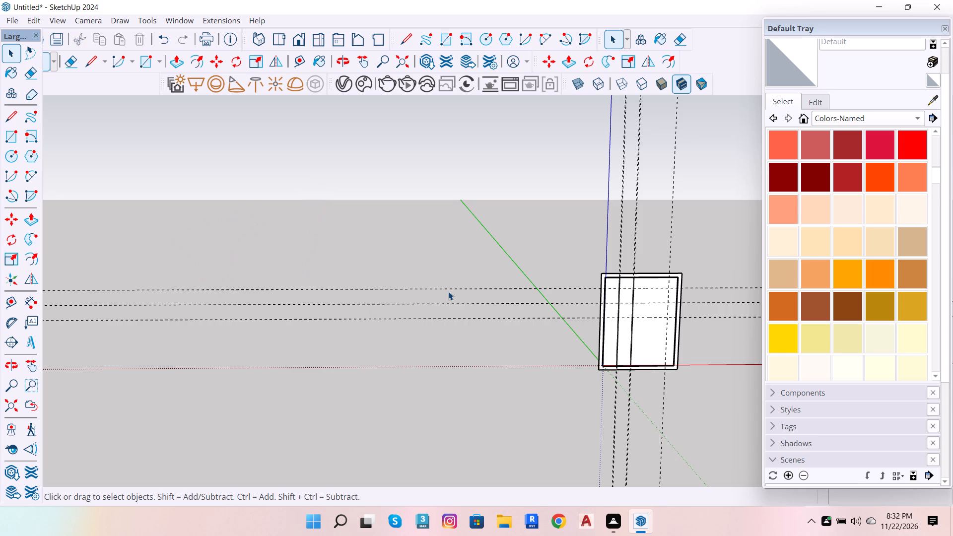
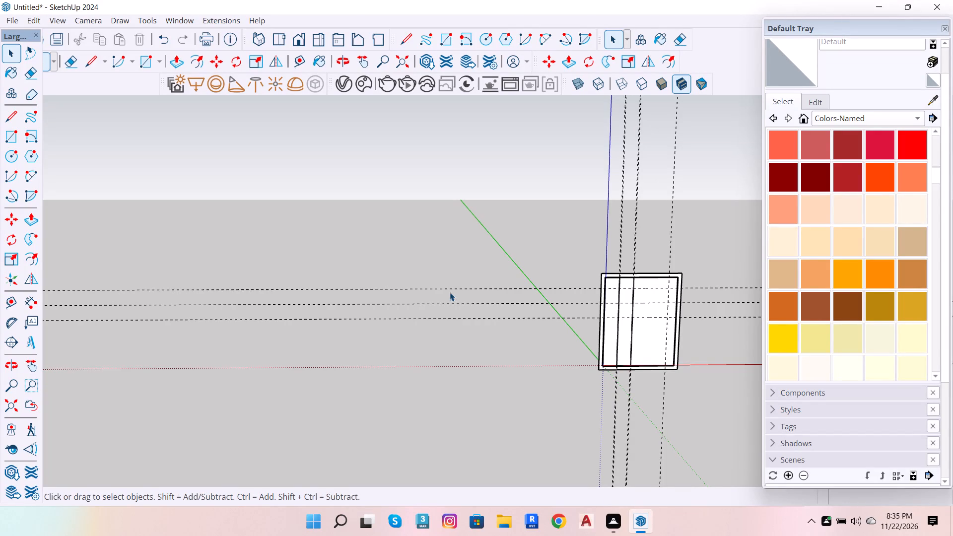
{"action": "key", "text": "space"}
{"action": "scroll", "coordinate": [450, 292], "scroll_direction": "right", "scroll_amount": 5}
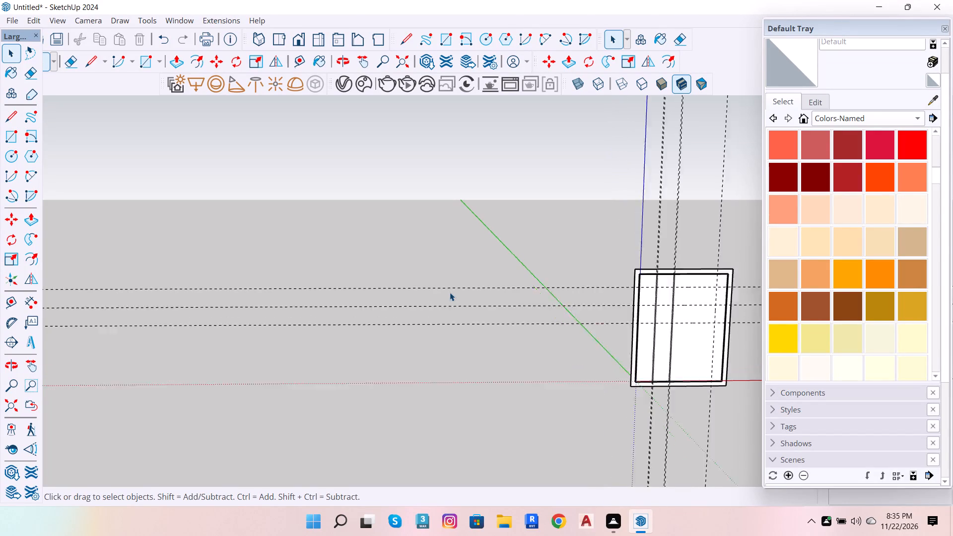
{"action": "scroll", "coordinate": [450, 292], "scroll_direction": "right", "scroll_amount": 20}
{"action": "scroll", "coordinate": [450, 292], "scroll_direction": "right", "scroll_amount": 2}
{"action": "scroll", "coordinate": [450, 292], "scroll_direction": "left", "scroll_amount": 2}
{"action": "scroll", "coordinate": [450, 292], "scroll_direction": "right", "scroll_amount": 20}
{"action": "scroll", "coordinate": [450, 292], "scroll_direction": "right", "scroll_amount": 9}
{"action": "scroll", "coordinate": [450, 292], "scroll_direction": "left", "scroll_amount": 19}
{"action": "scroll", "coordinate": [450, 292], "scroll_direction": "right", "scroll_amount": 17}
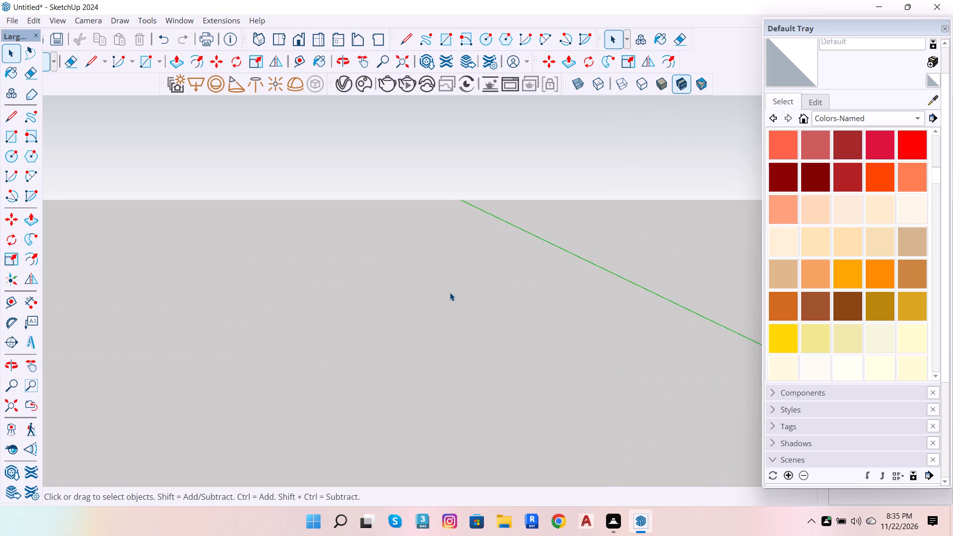
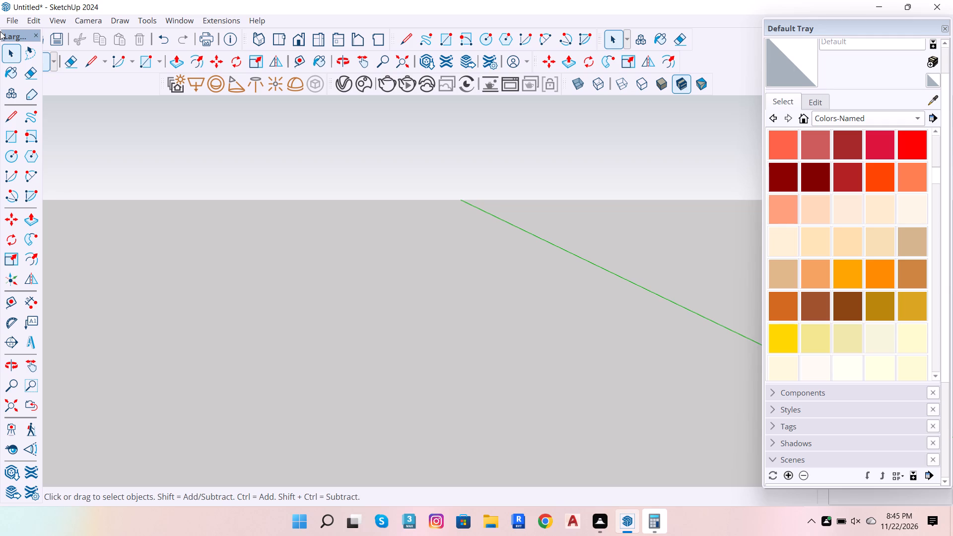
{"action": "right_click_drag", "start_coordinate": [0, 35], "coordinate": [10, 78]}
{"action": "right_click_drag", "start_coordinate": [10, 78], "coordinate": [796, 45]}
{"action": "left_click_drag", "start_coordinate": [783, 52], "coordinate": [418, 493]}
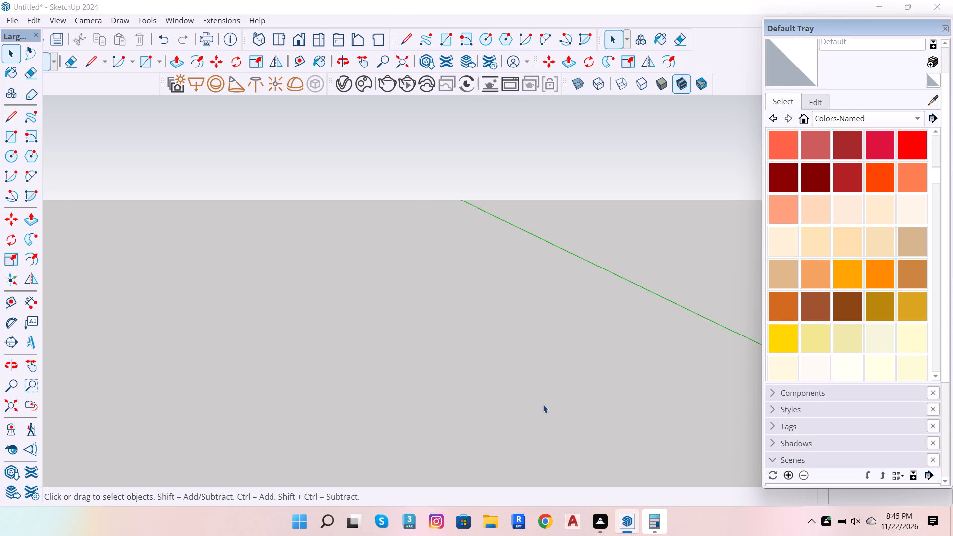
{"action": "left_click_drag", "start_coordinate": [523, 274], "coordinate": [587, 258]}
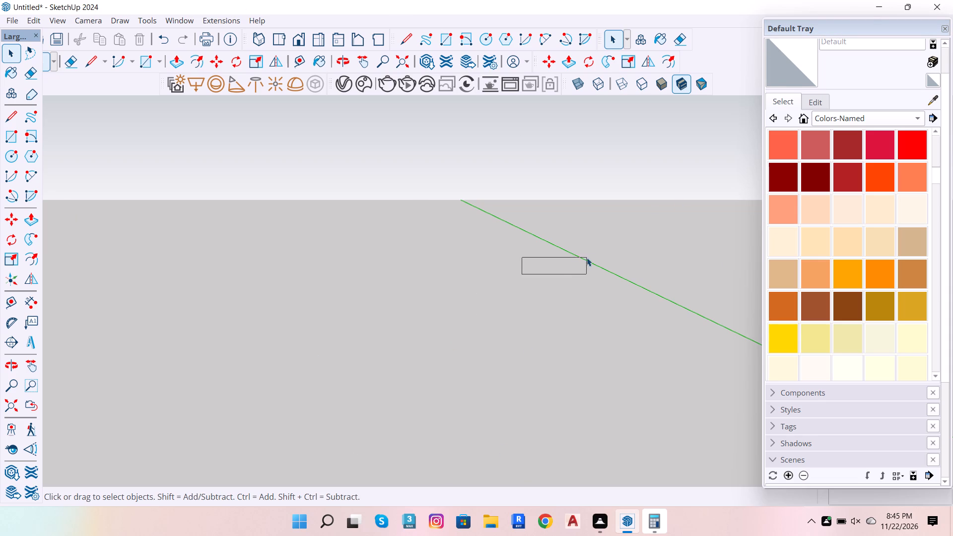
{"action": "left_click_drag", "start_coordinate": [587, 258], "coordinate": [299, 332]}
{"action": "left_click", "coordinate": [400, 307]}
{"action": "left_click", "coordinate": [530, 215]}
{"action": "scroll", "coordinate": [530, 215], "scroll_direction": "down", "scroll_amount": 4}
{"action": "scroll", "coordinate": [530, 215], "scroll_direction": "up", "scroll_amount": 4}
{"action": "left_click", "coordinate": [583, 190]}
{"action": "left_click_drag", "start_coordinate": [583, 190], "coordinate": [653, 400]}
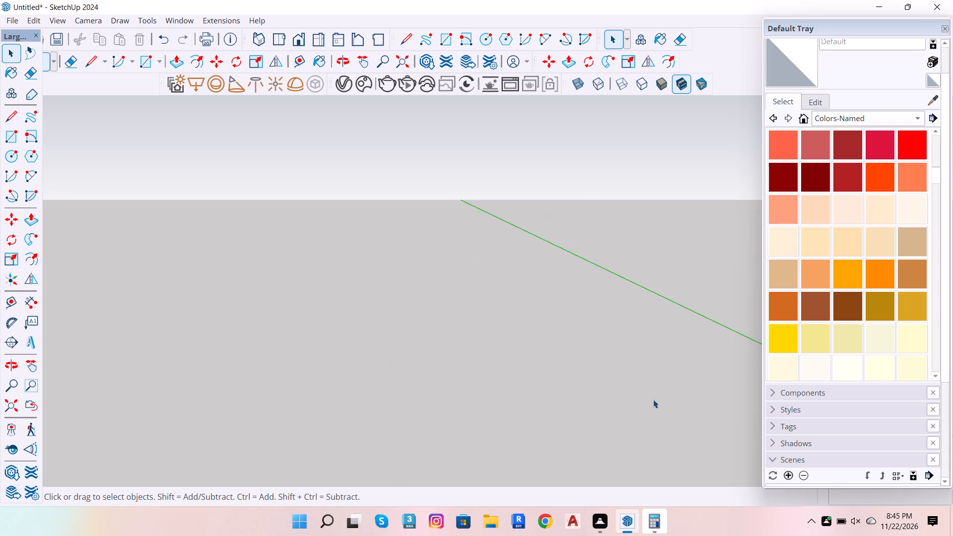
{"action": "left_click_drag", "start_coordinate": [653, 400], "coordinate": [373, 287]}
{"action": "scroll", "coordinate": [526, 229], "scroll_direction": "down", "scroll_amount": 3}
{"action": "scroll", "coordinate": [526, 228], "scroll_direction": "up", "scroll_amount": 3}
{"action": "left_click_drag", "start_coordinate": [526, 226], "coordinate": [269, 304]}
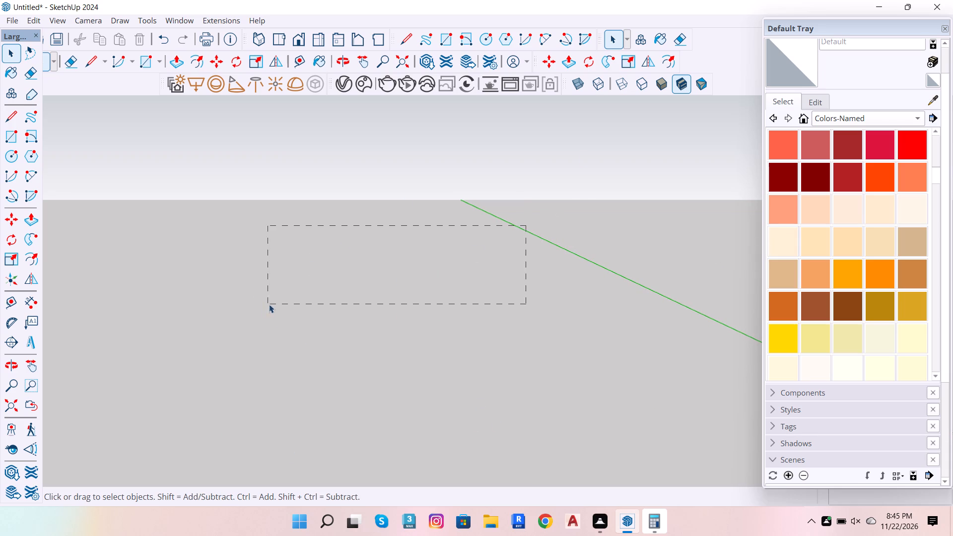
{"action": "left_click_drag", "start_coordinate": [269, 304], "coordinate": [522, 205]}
Bring the whole framed panel and its guides back into view with Zoom Extents.
{"action": "left_click", "coordinate": [13, 408]}
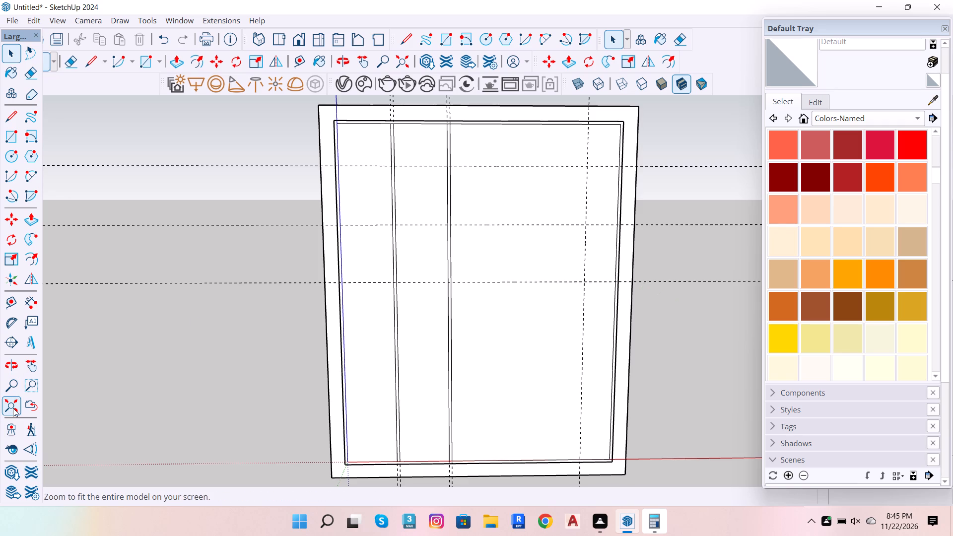
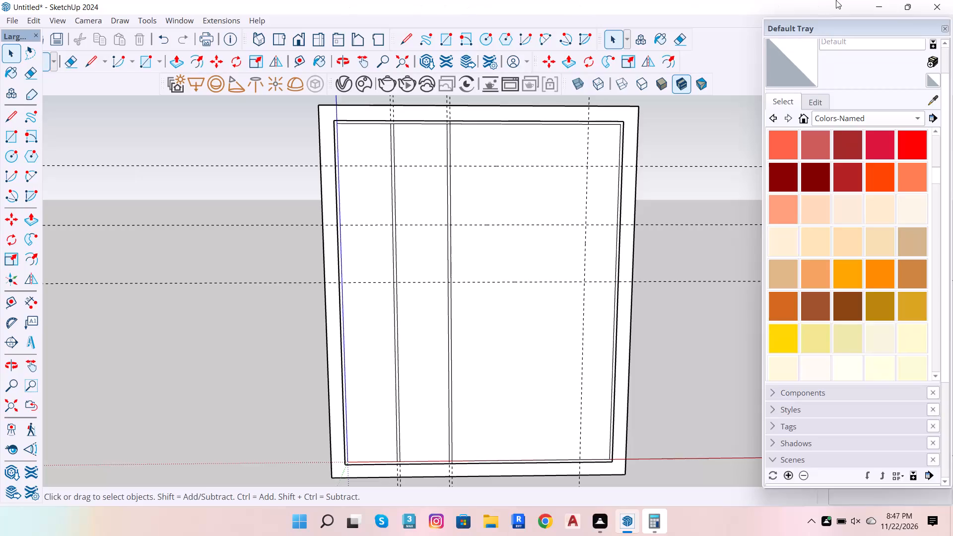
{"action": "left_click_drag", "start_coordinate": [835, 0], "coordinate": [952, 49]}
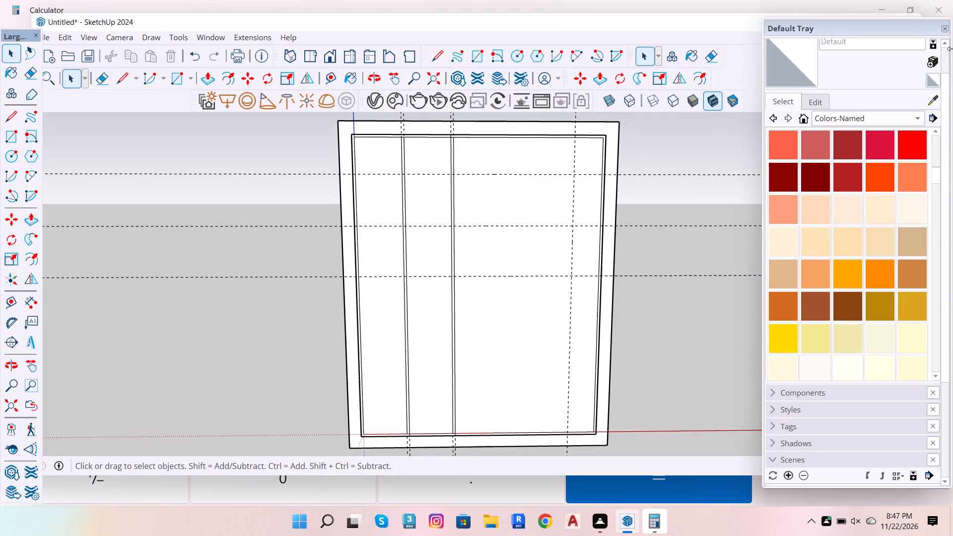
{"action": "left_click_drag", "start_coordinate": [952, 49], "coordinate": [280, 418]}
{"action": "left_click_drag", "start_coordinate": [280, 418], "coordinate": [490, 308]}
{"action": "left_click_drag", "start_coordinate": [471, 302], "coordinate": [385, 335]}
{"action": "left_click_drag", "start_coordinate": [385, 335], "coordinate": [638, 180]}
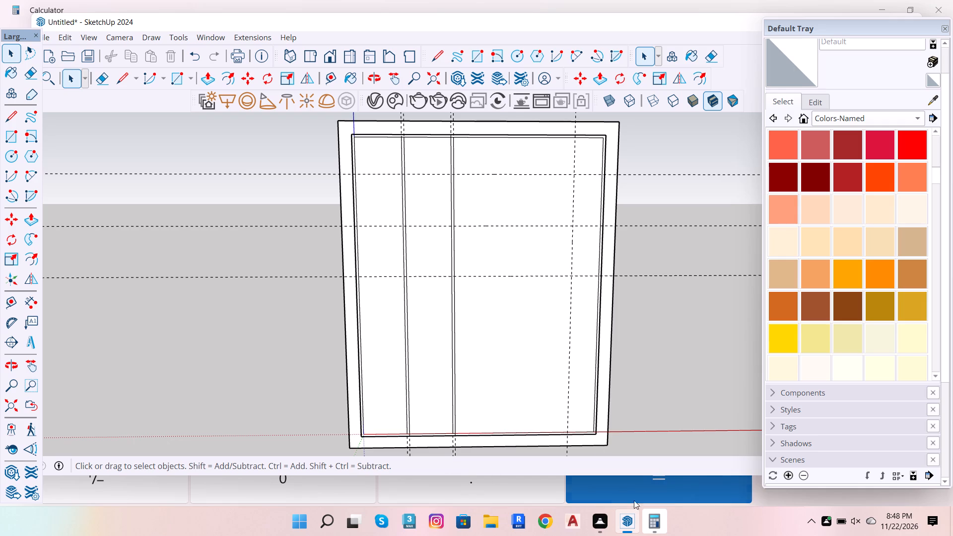
Close both open Calculator windows.
{"action": "left_click", "coordinate": [659, 528]}
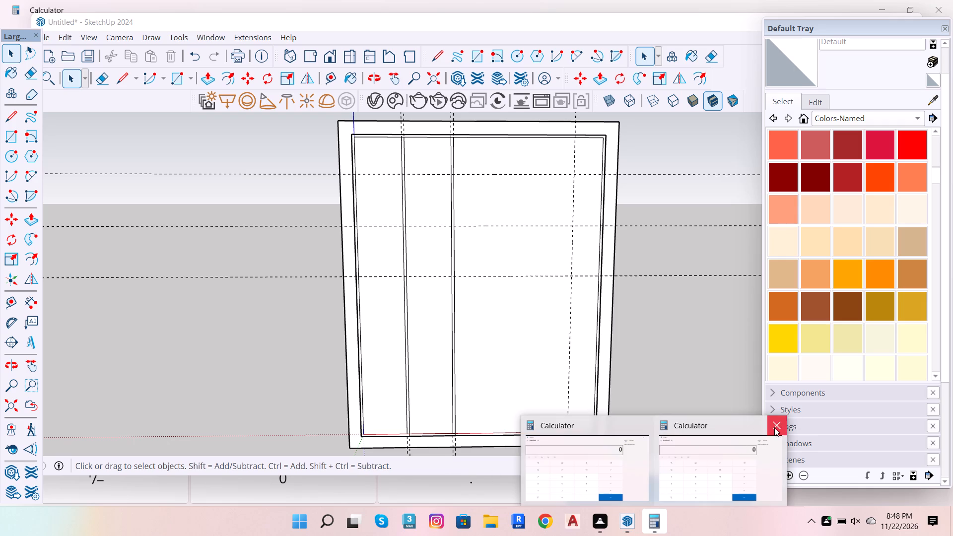
{"action": "left_click", "coordinate": [774, 427]}
{"action": "left_click", "coordinate": [713, 432]}
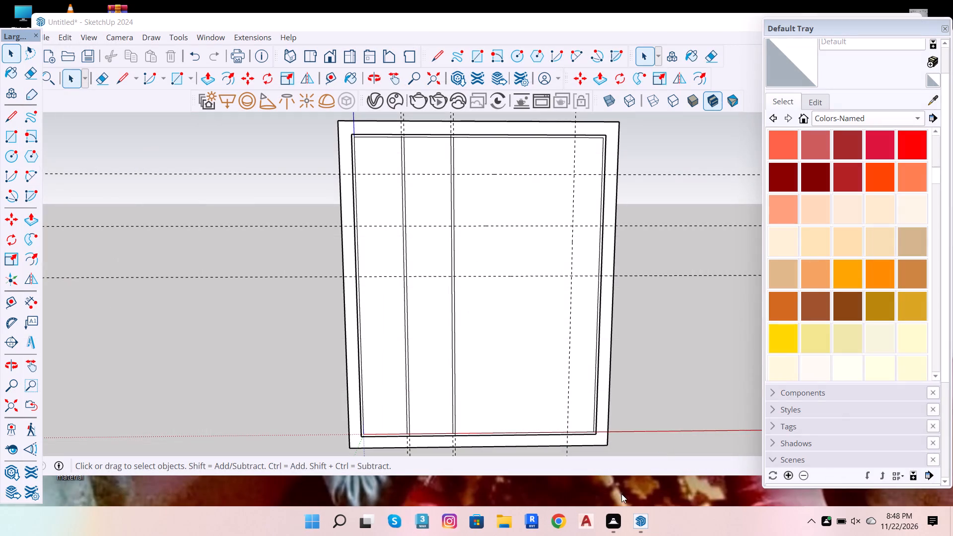
Maximize the SketchUp window.
{"action": "right_click", "coordinate": [738, 25]}
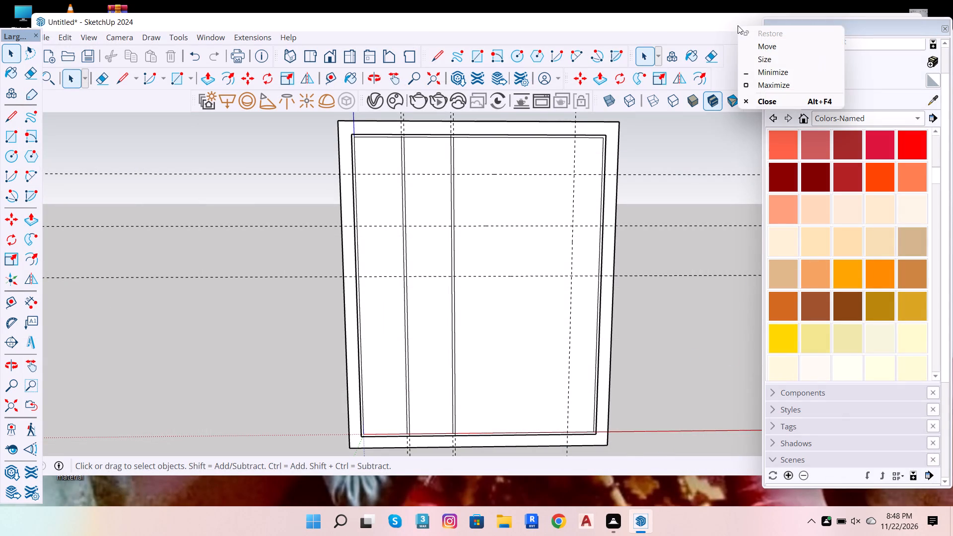
{"action": "left_click", "coordinate": [762, 83]}
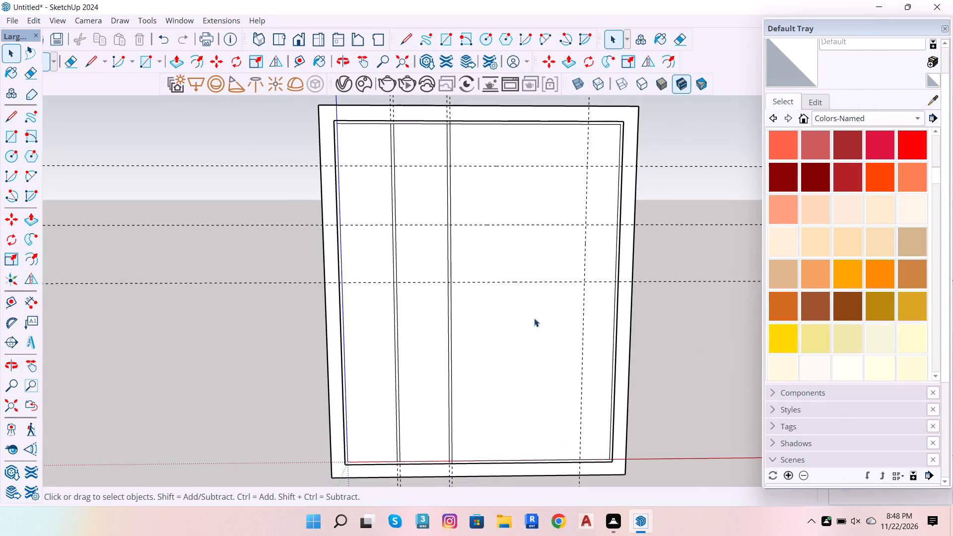
Examine the lower part of the framed panel, where the two vertical dividers meet the bottom frame, from several angles.
{"action": "key", "text": "o"}
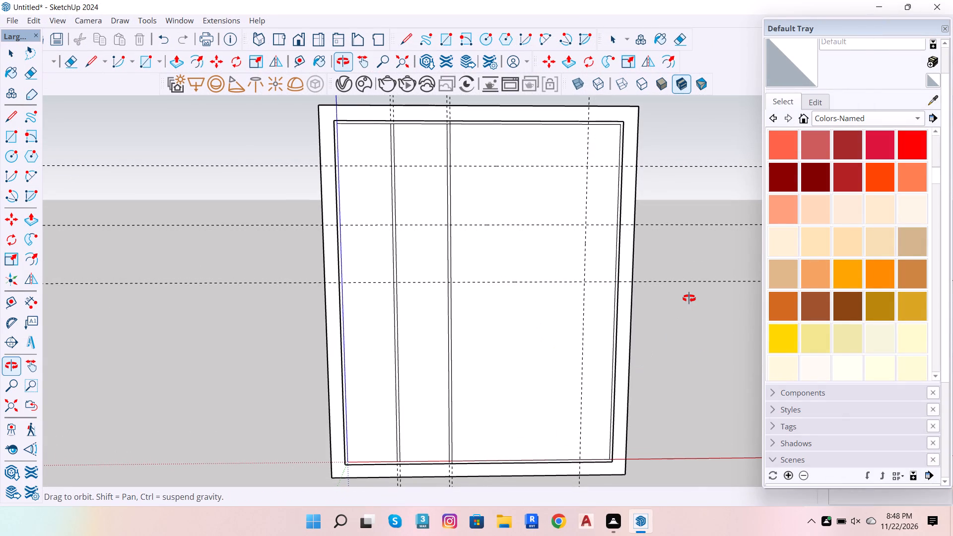
{"action": "scroll", "coordinate": [38, 172], "scroll_direction": "down", "scroll_amount": 6}
{"action": "scroll", "coordinate": [597, 285], "scroll_direction": "down", "scroll_amount": 6}
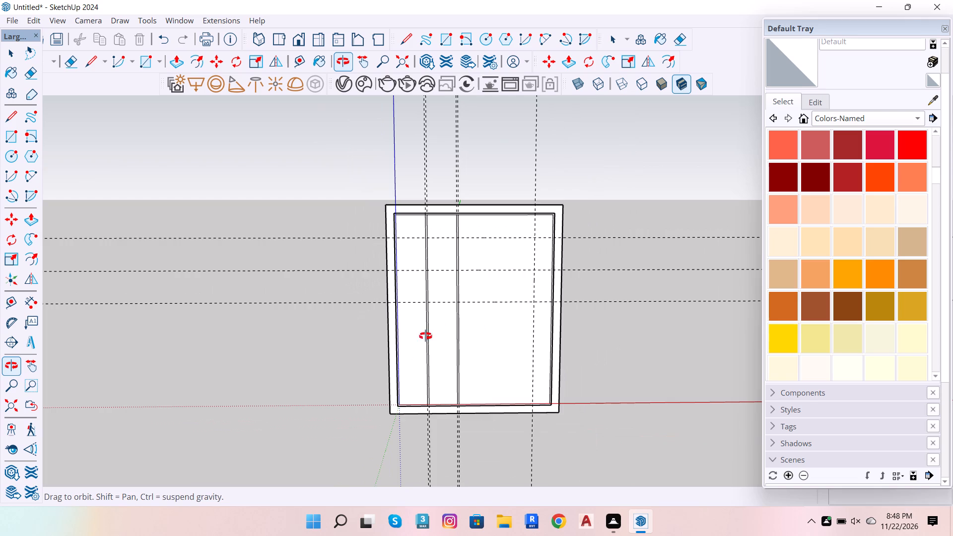
{"action": "scroll", "coordinate": [534, 429], "scroll_direction": "up", "scroll_amount": 6}
{"action": "left_click_drag", "start_coordinate": [310, 282], "coordinate": [366, 387]}
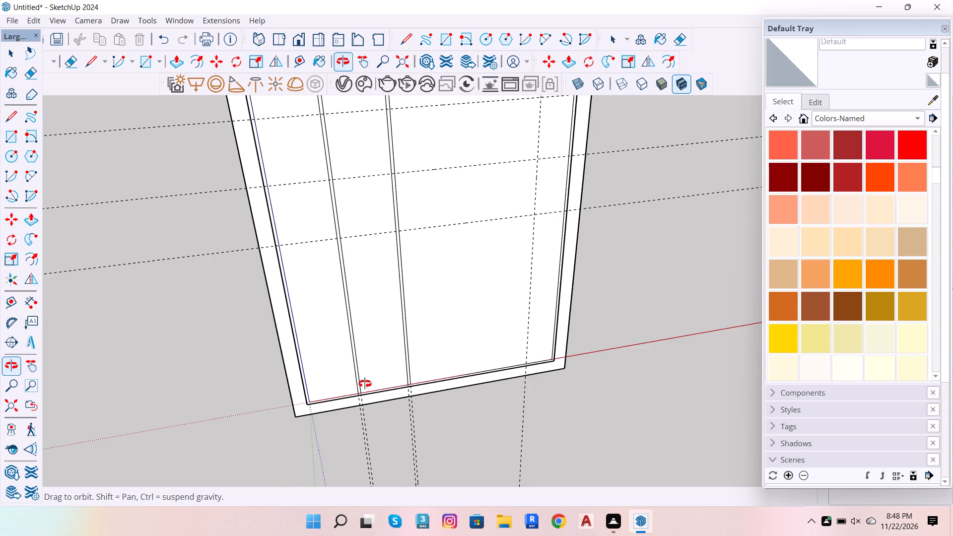
{"action": "scroll", "coordinate": [342, 251], "scroll_direction": "down", "scroll_amount": 5}
{"action": "scroll", "coordinate": [404, 273], "scroll_direction": "up", "scroll_amount": 3}
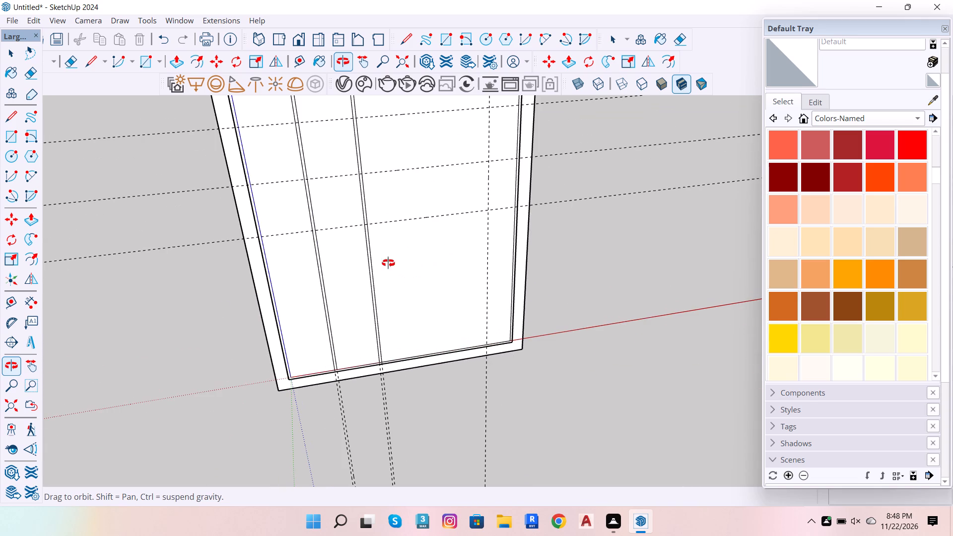
{"action": "left_click_drag", "start_coordinate": [399, 342], "coordinate": [477, 348]}
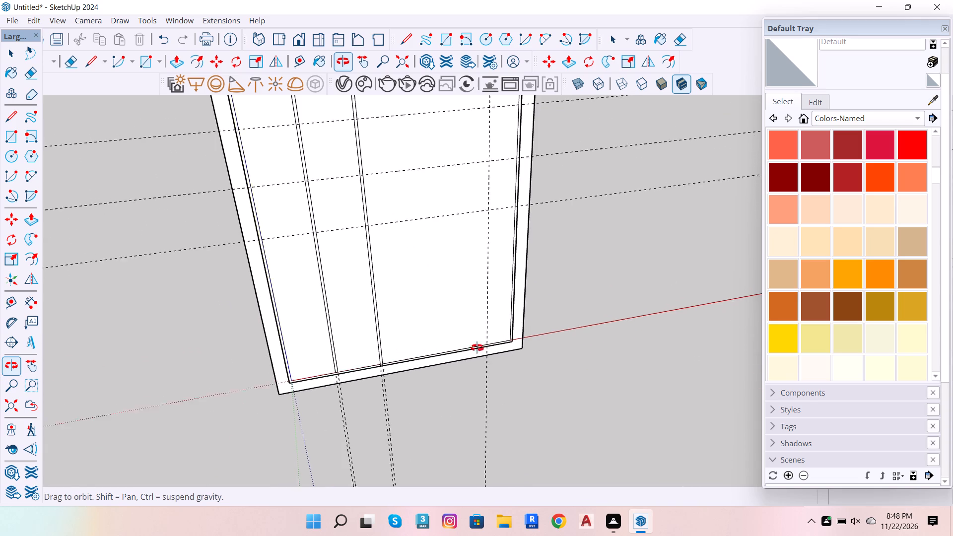
{"action": "left_click_drag", "start_coordinate": [477, 348], "coordinate": [365, 372]}
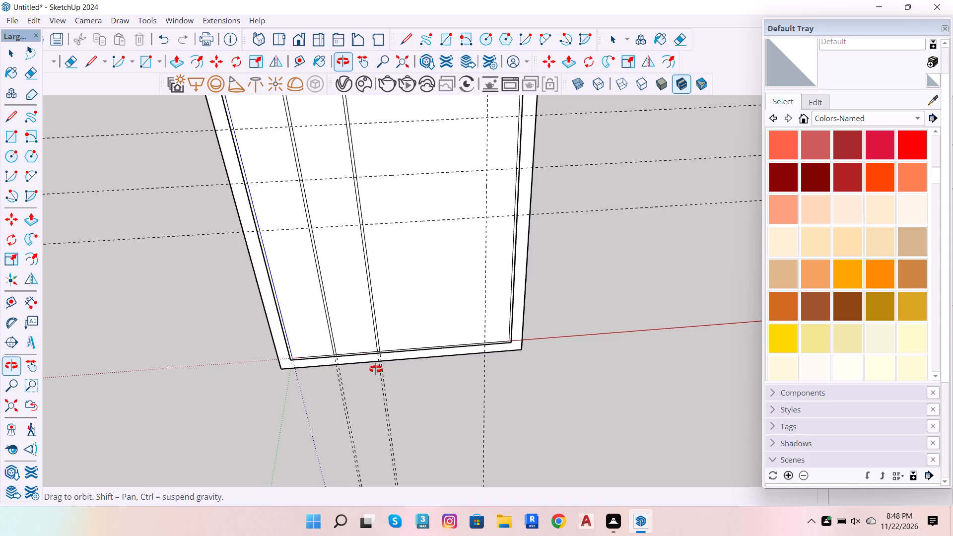
{"action": "left_click_drag", "start_coordinate": [376, 369], "coordinate": [361, 312]}
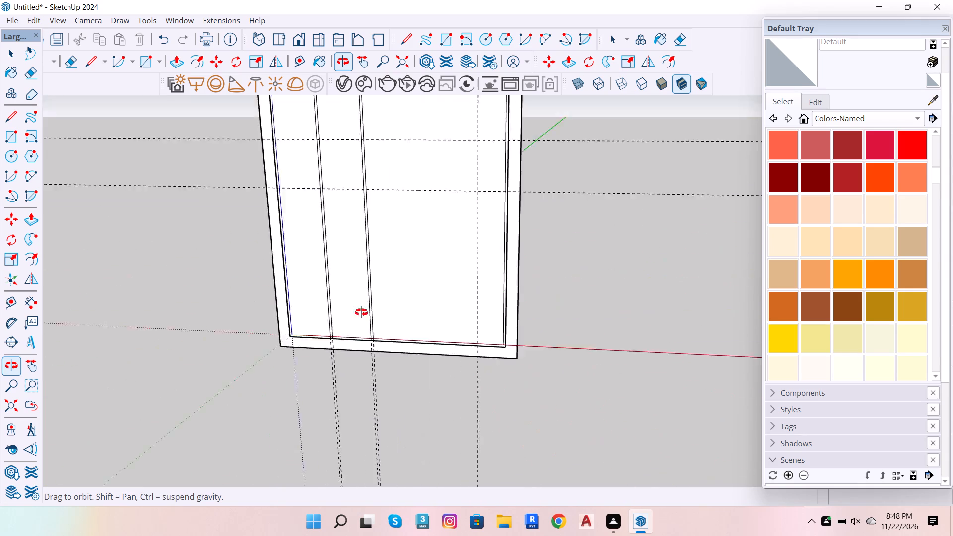
{"action": "left_click_drag", "start_coordinate": [361, 312], "coordinate": [398, 302]}
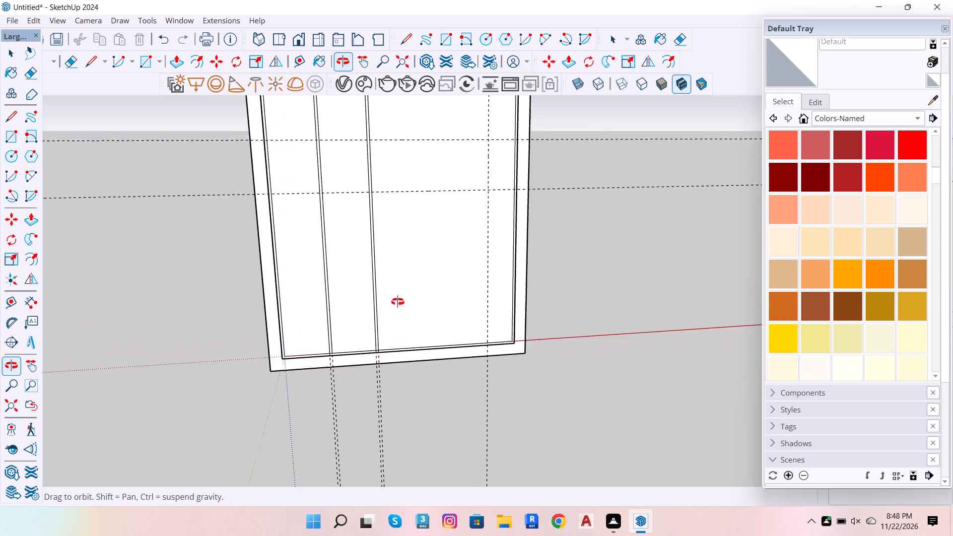
{"action": "left_click_drag", "start_coordinate": [398, 302], "coordinate": [503, 335]}
{"action": "left_click_drag", "start_coordinate": [579, 362], "coordinate": [396, 346]}
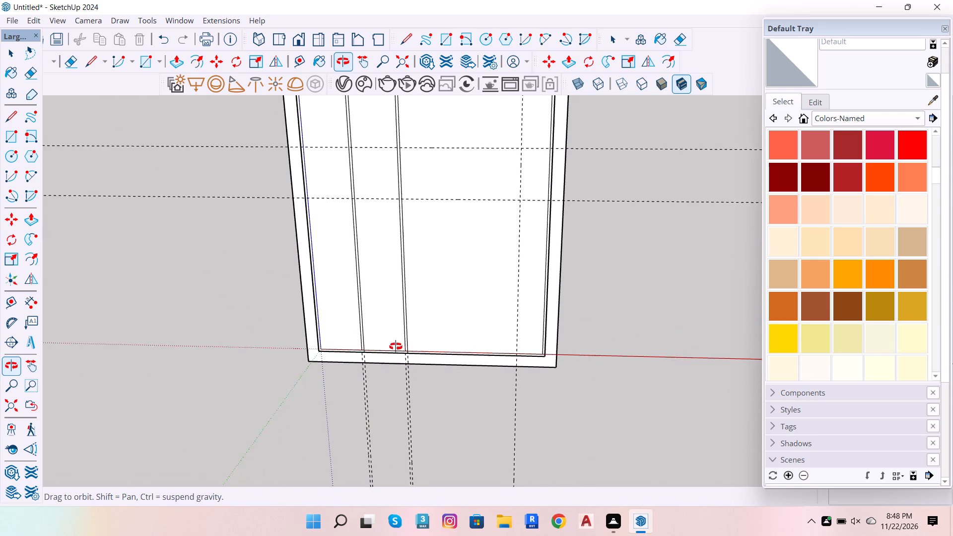
{"action": "left_click_drag", "start_coordinate": [396, 346], "coordinate": [240, 535]}
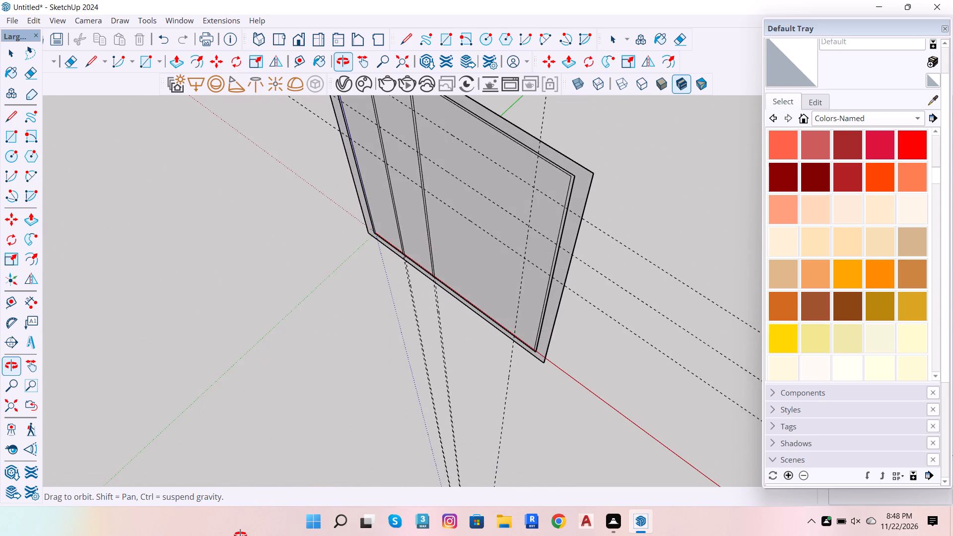
{"action": "left_click_drag", "start_coordinate": [240, 535], "coordinate": [412, 437]}
View the panel and its guides from far away, and refit the whole panel with Zoom Extents.
{"action": "scroll", "coordinate": [420, 430], "scroll_direction": "down", "scroll_amount": 7}
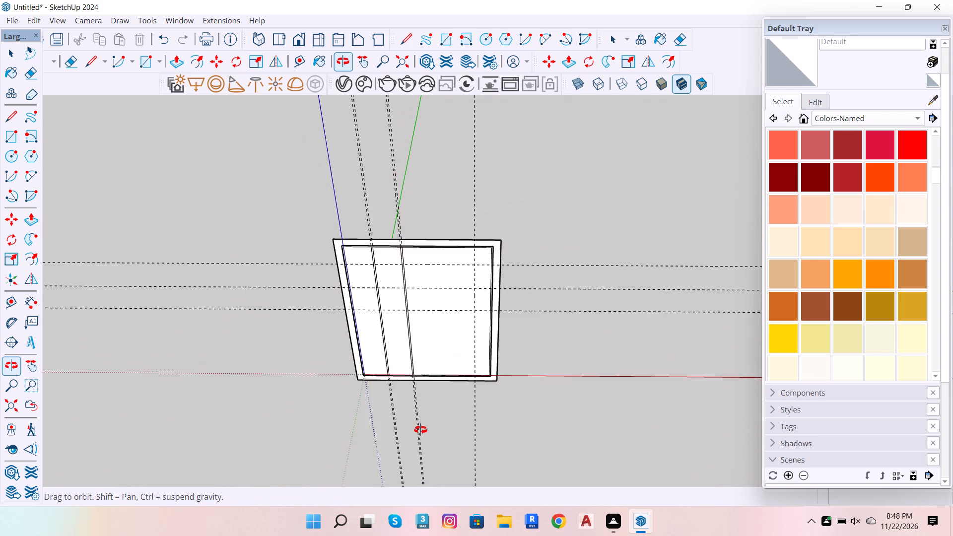
{"action": "scroll", "coordinate": [420, 430], "scroll_direction": "down", "scroll_amount": 15}
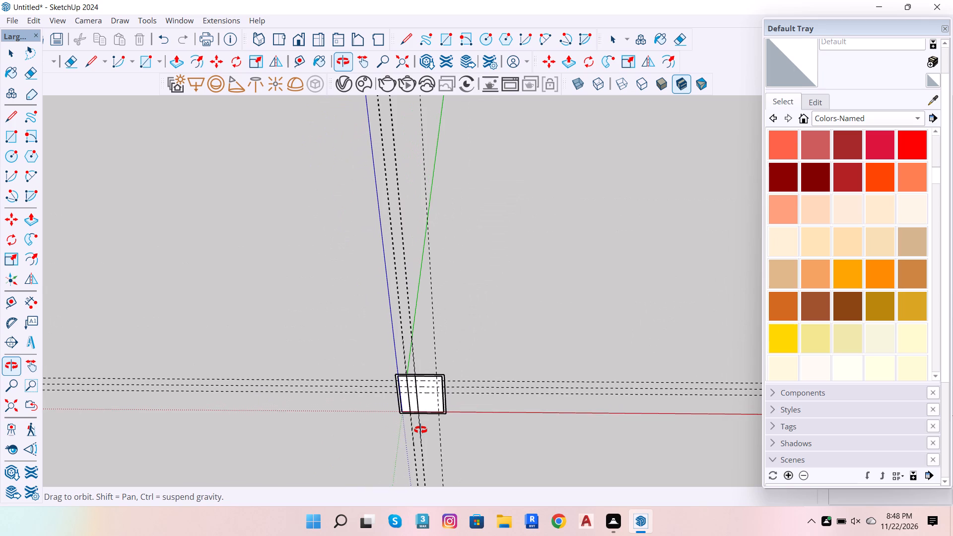
{"action": "scroll", "coordinate": [420, 430], "scroll_direction": "up", "scroll_amount": 8}
{"action": "scroll", "coordinate": [420, 430], "scroll_direction": "down", "scroll_amount": 8}
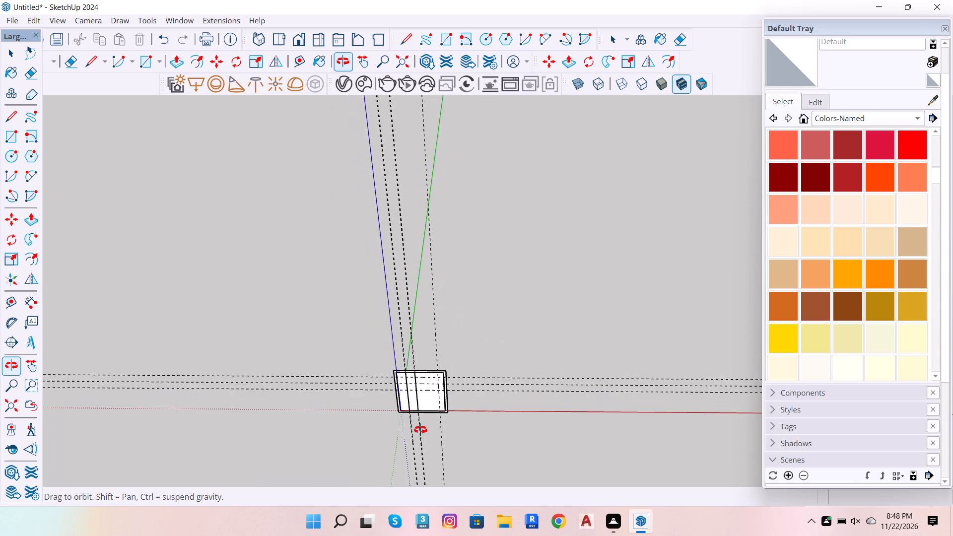
{"action": "scroll", "coordinate": [420, 430], "scroll_direction": "down", "scroll_amount": 18}
{"action": "scroll", "coordinate": [420, 430], "scroll_direction": "down", "scroll_amount": 5}
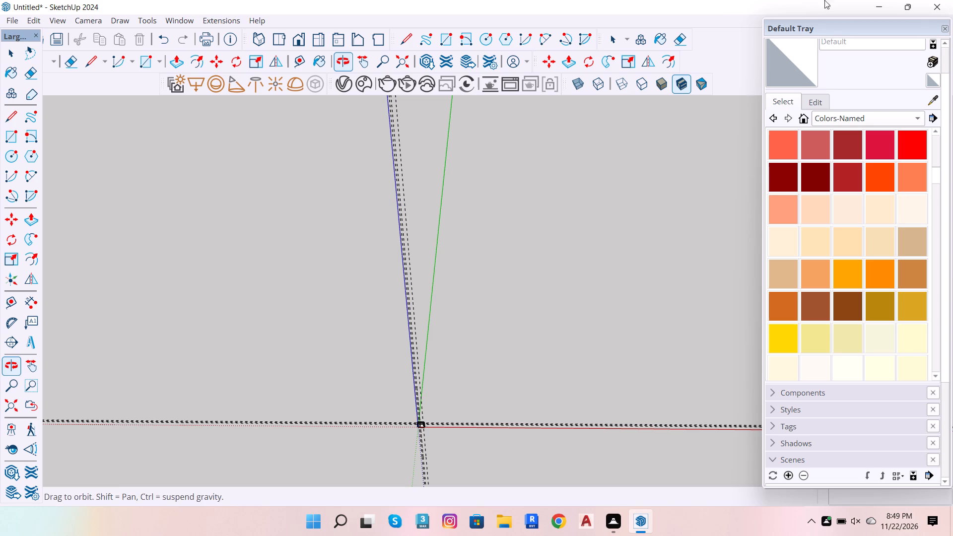
{"action": "scroll", "coordinate": [384, 29], "scroll_direction": "down", "scroll_amount": 3}
{"action": "scroll", "coordinate": [179, 132], "scroll_direction": "up", "scroll_amount": 7}
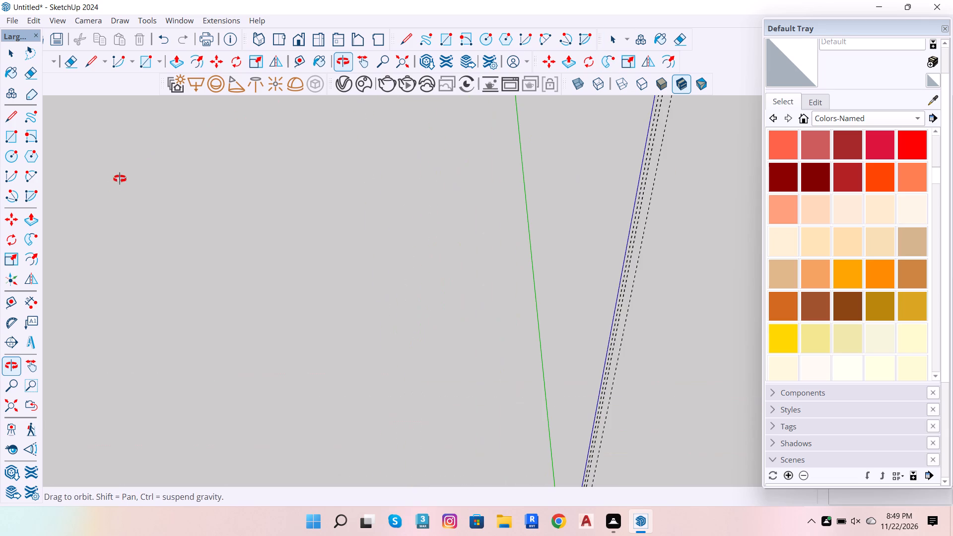
{"action": "scroll", "coordinate": [37, 301], "scroll_direction": "down", "scroll_amount": 2}
{"action": "left_click", "coordinate": [16, 402]}
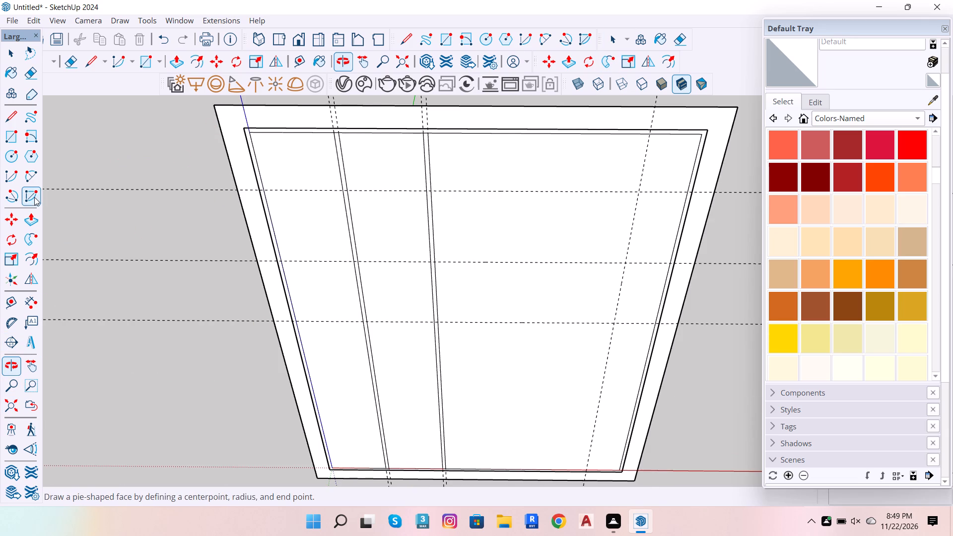
Inspect the two vertical dividers and the horizontal guides crossing them up close and from oblique angles.
{"action": "scroll", "coordinate": [40, 199], "scroll_direction": "up", "scroll_amount": 3}
{"action": "scroll", "coordinate": [305, 12], "scroll_direction": "down", "scroll_amount": 1}
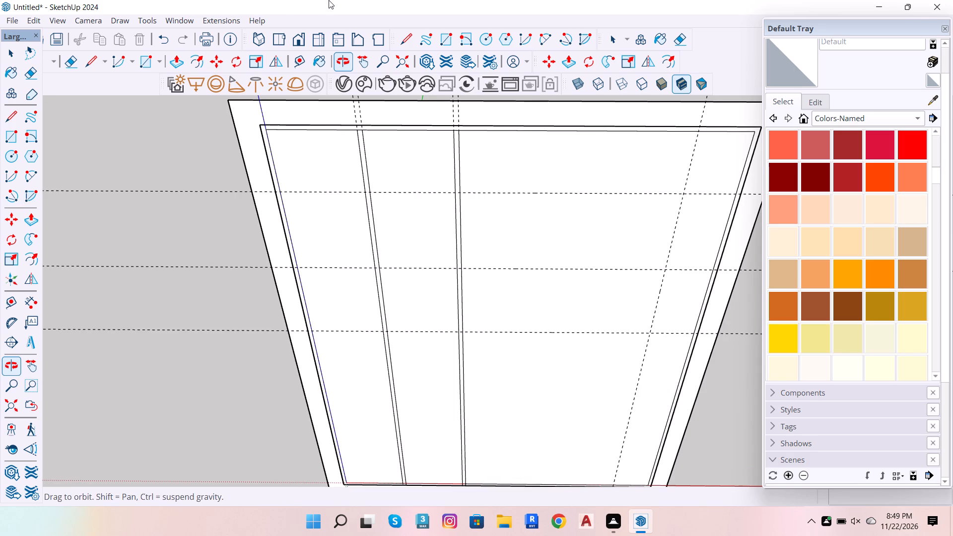
{"action": "scroll", "coordinate": [523, 0], "scroll_direction": "down", "scroll_amount": 3}
{"action": "scroll", "coordinate": [524, 0], "scroll_direction": "up", "scroll_amount": 1}
{"action": "scroll", "coordinate": [271, 344], "scroll_direction": "down", "scroll_amount": 2}
{"action": "scroll", "coordinate": [283, 347], "scroll_direction": "up", "scroll_amount": 8}
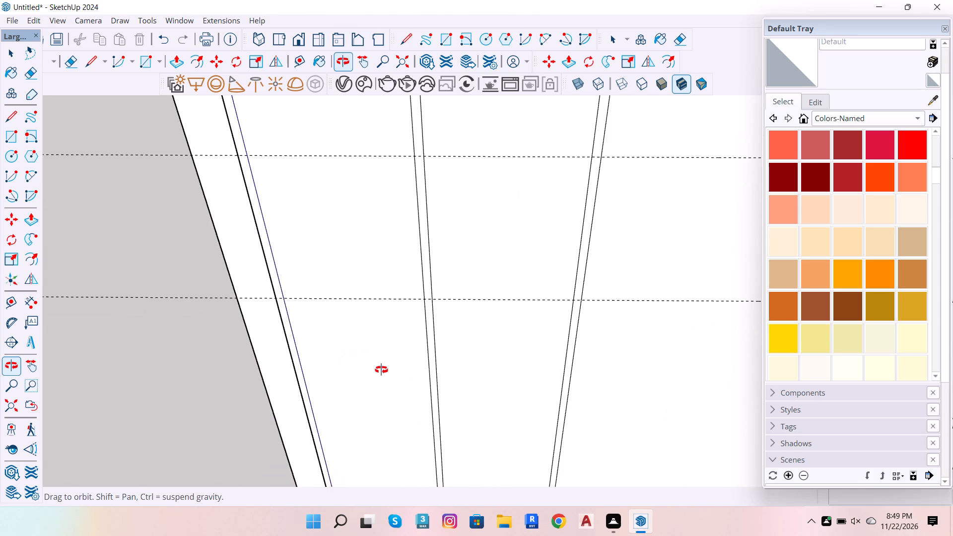
{"action": "scroll", "coordinate": [412, 388], "scroll_direction": "down", "scroll_amount": 13}
{"action": "scroll", "coordinate": [419, 393], "scroll_direction": "up", "scroll_amount": 3}
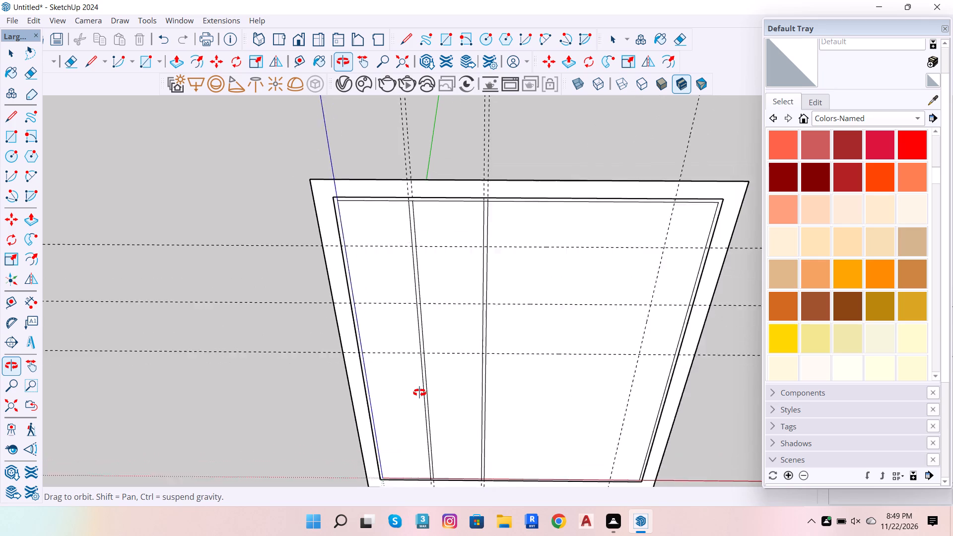
{"action": "scroll", "coordinate": [419, 393], "scroll_direction": "up", "scroll_amount": 7}
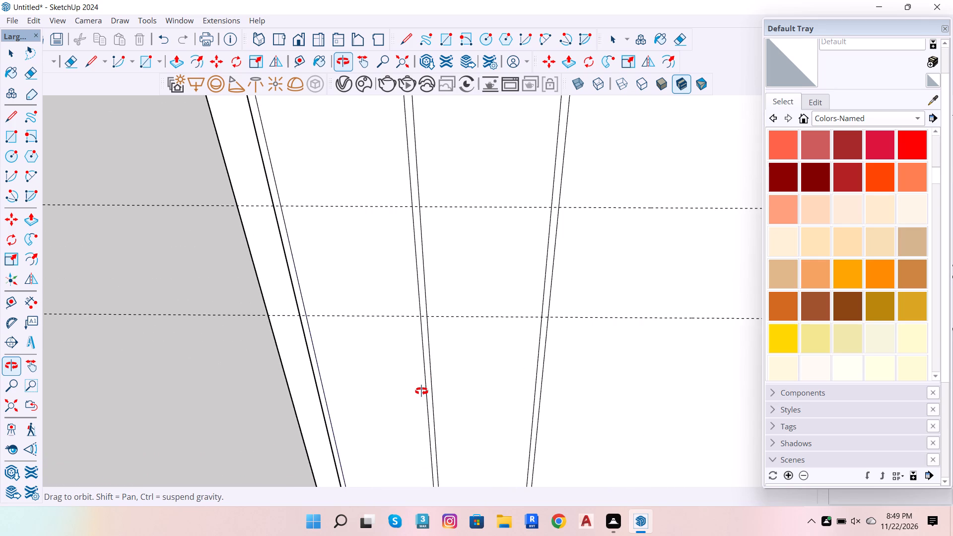
{"action": "left_click_drag", "start_coordinate": [421, 391], "coordinate": [243, 270]}
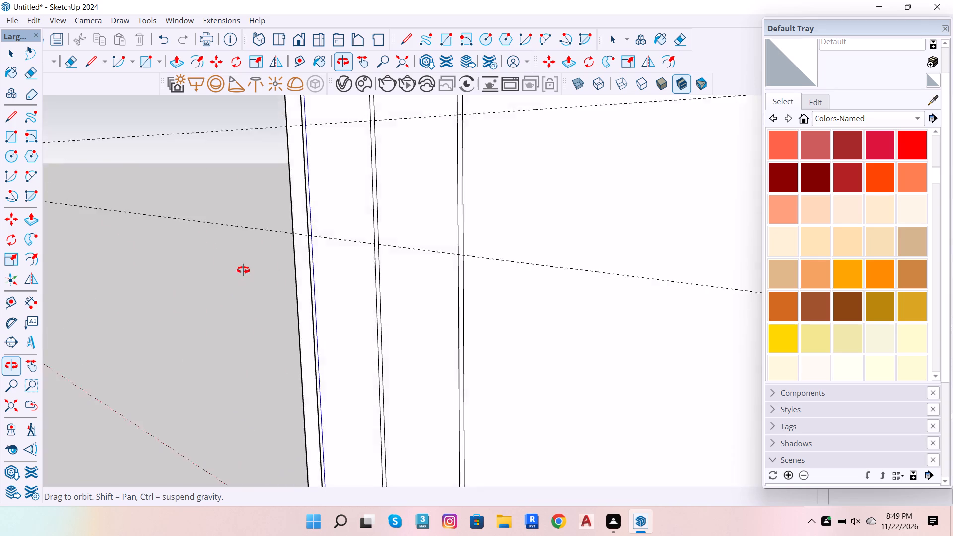
{"action": "left_click_drag", "start_coordinate": [243, 270], "coordinate": [383, 336]}
{"action": "scroll", "coordinate": [383, 336], "scroll_direction": "down", "scroll_amount": 6}
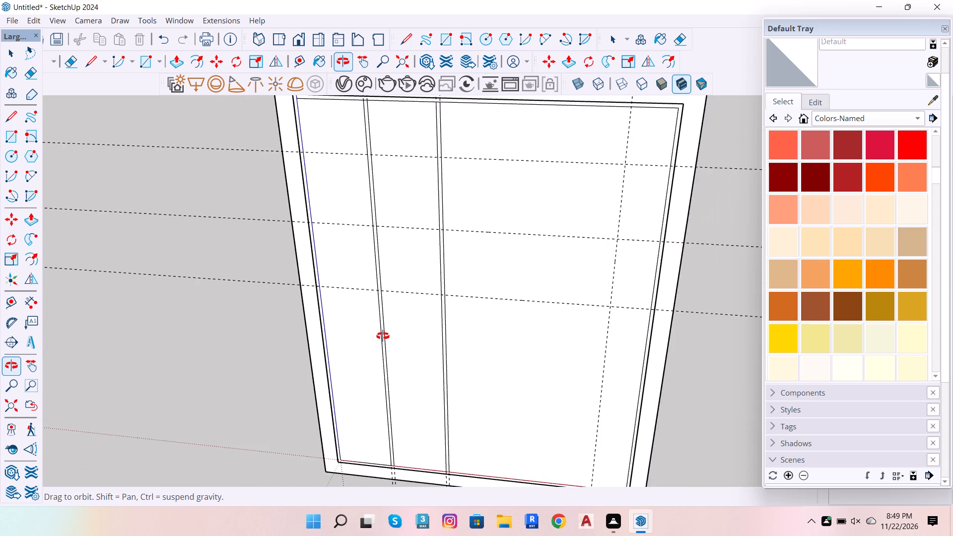
{"action": "scroll", "coordinate": [383, 336], "scroll_direction": "down", "scroll_amount": 6}
{"action": "left_click_drag", "start_coordinate": [383, 336], "coordinate": [160, 312]}
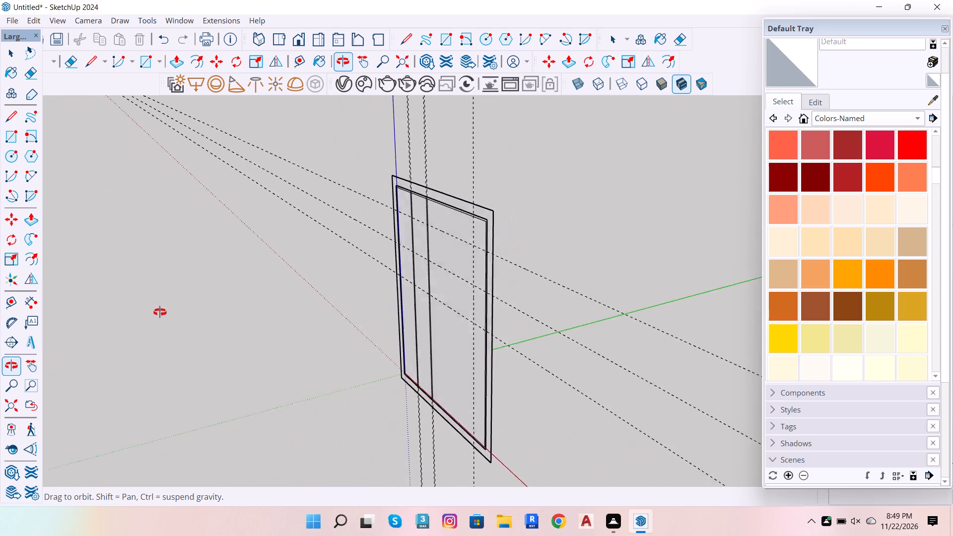
{"action": "left_click_drag", "start_coordinate": [160, 312], "coordinate": [471, 527]}
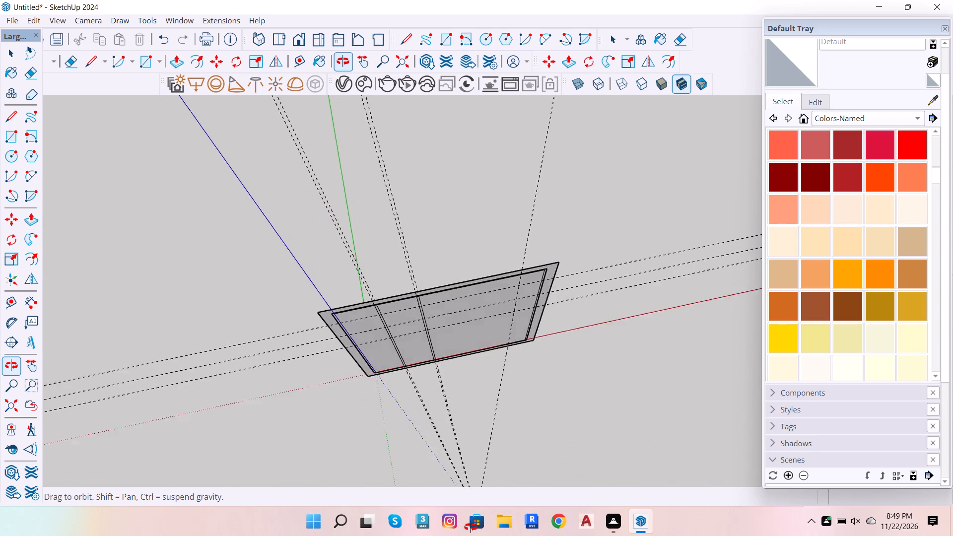
{"action": "left_click_drag", "start_coordinate": [471, 527], "coordinate": [372, 347]}
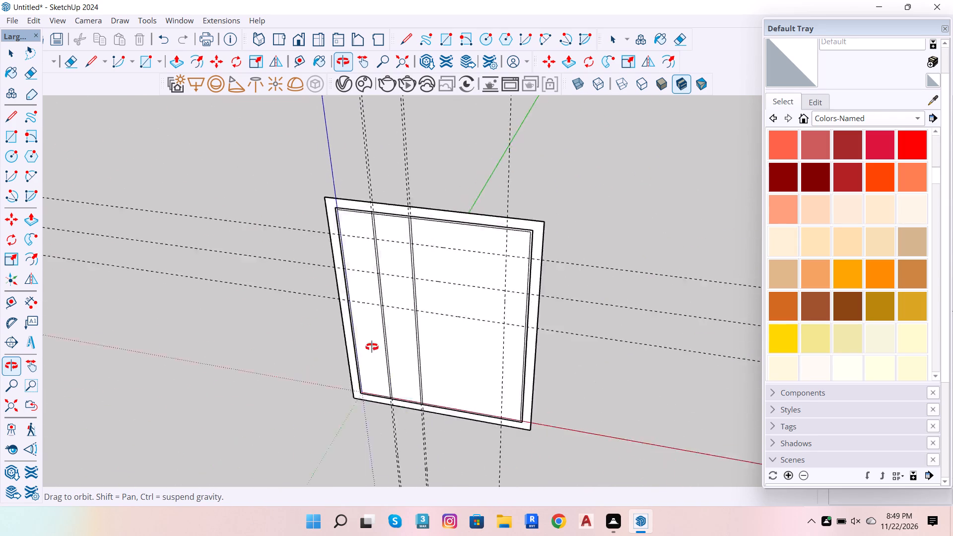
Examine the whole framed panel, its two vertical dividers and the crossing guides from the front, back and oblique angles.
{"action": "left_click_drag", "start_coordinate": [372, 347], "coordinate": [153, 61]}
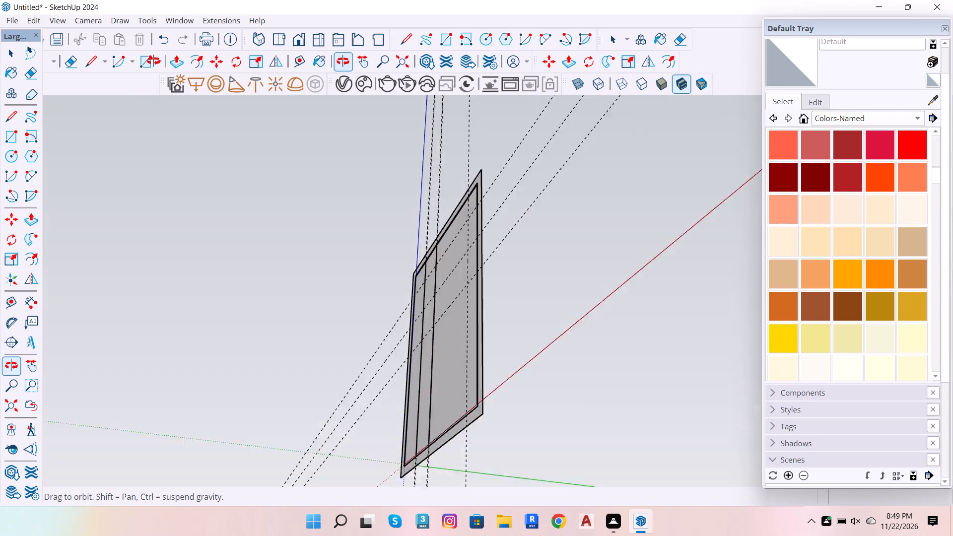
{"action": "left_click_drag", "start_coordinate": [153, 61], "coordinate": [399, 285]}
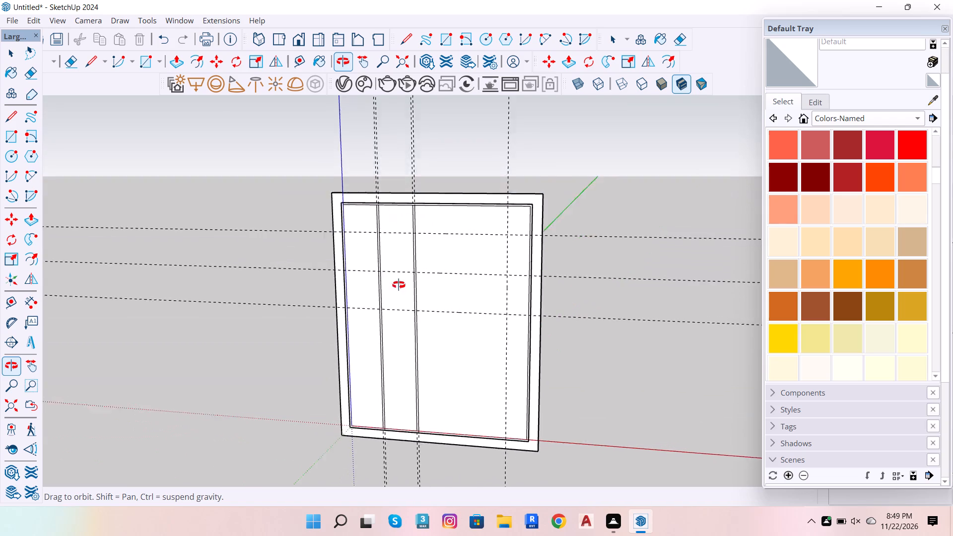
{"action": "left_click_drag", "start_coordinate": [399, 285], "coordinate": [270, 320]}
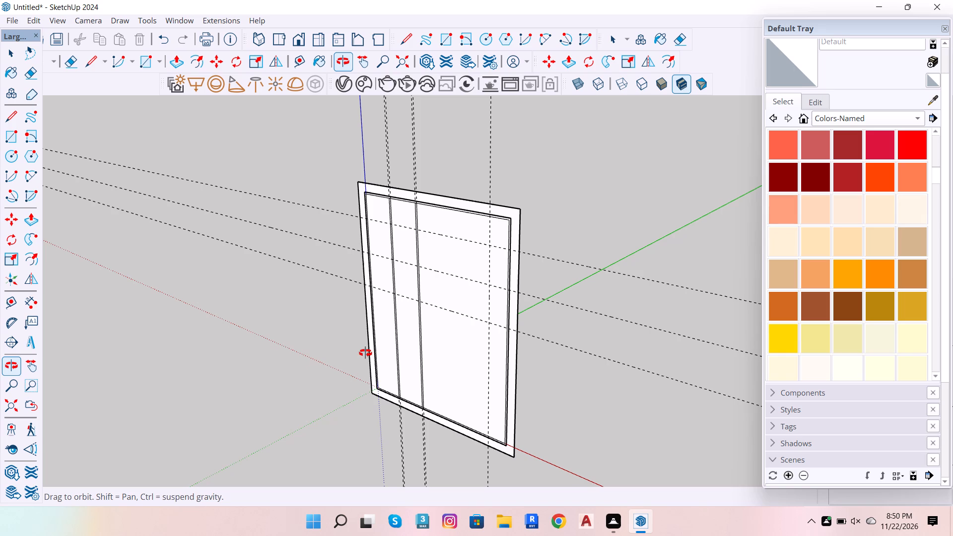
{"action": "left_click_drag", "start_coordinate": [450, 344], "coordinate": [412, 519]}
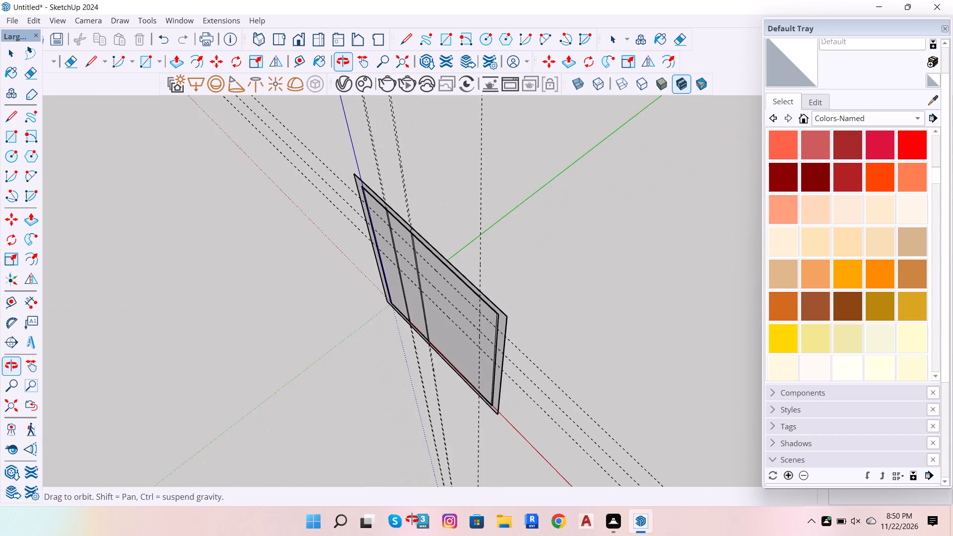
{"action": "left_click_drag", "start_coordinate": [412, 519], "coordinate": [11, 430]}
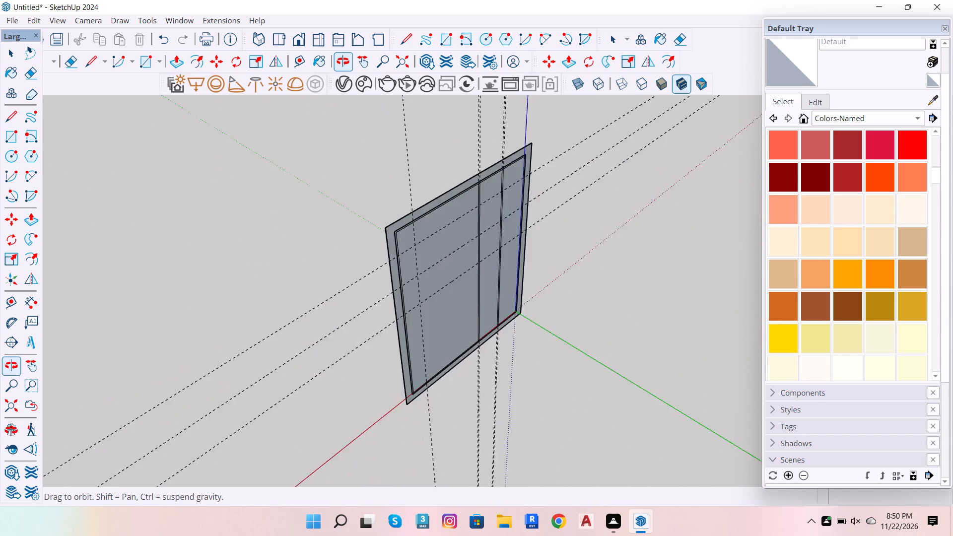
{"action": "left_click_drag", "start_coordinate": [11, 430], "coordinate": [502, 351]}
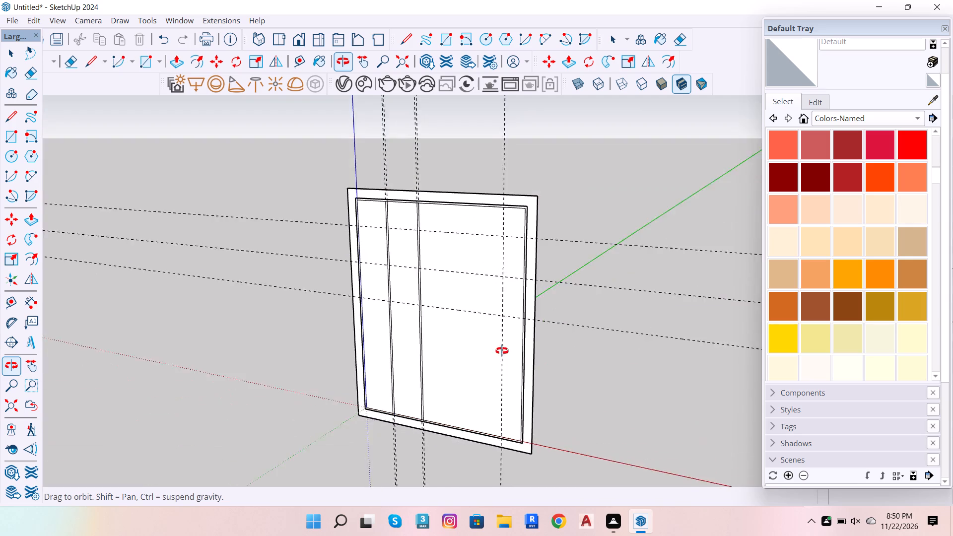
{"action": "left_click_drag", "start_coordinate": [502, 351], "coordinate": [111, 493]}
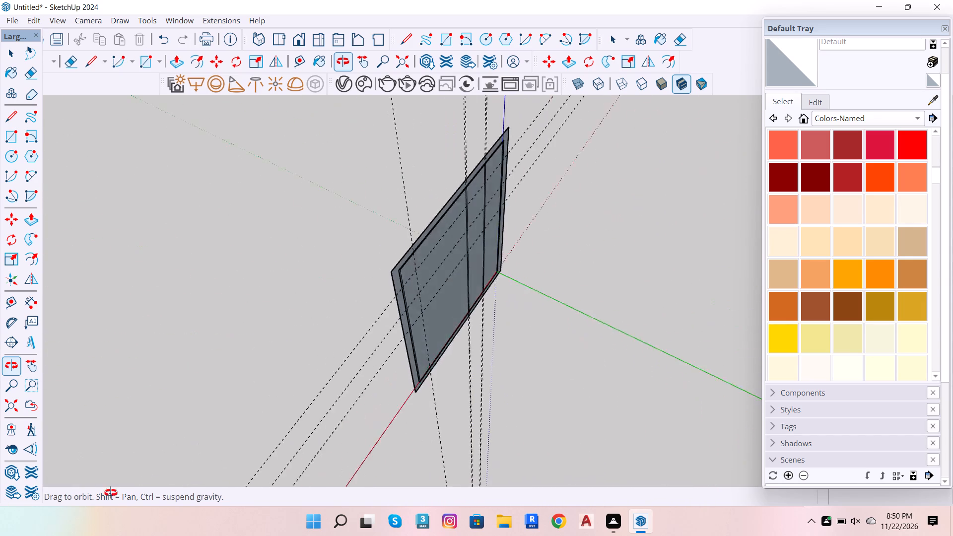
{"action": "left_click_drag", "start_coordinate": [111, 493], "coordinate": [580, 360]}
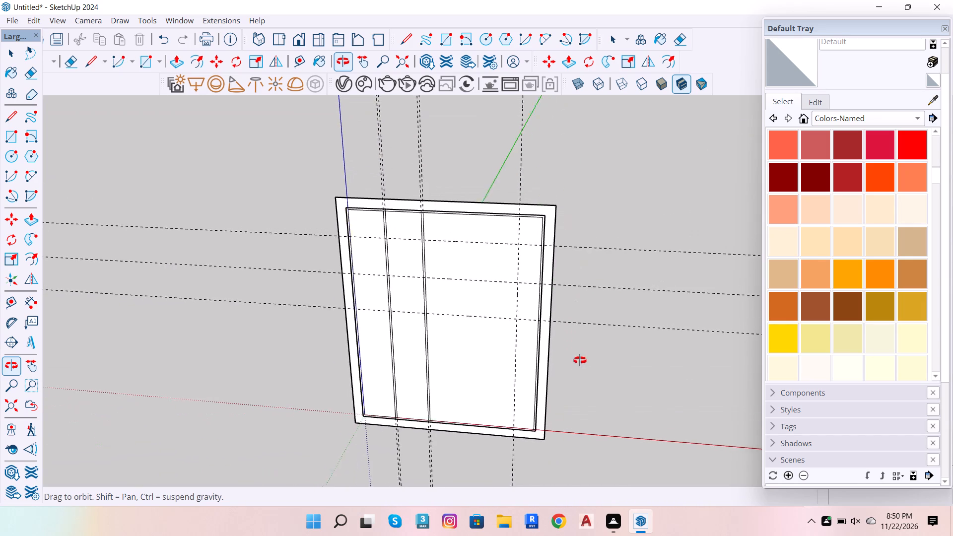
{"action": "left_click_drag", "start_coordinate": [580, 360], "coordinate": [424, 315]}
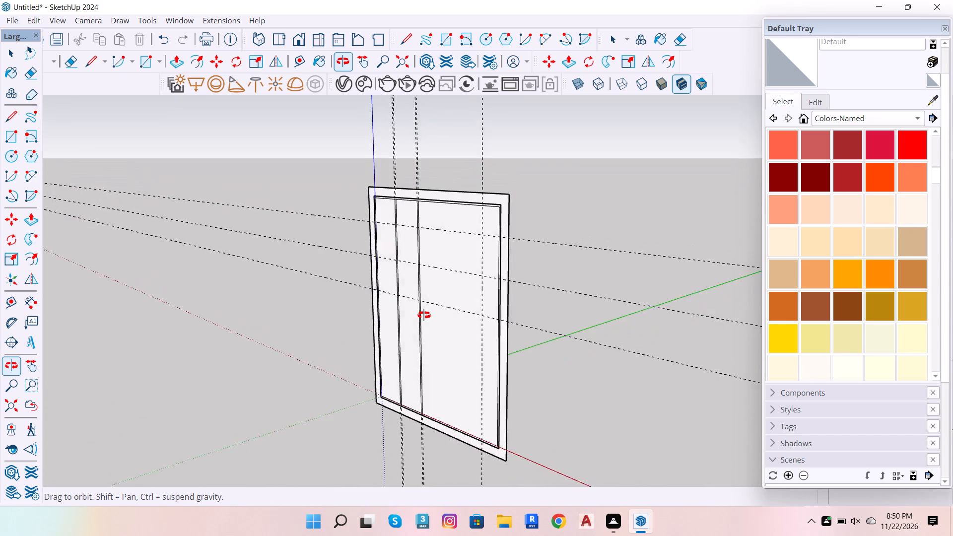
{"action": "left_click_drag", "start_coordinate": [424, 315], "coordinate": [442, 413]}
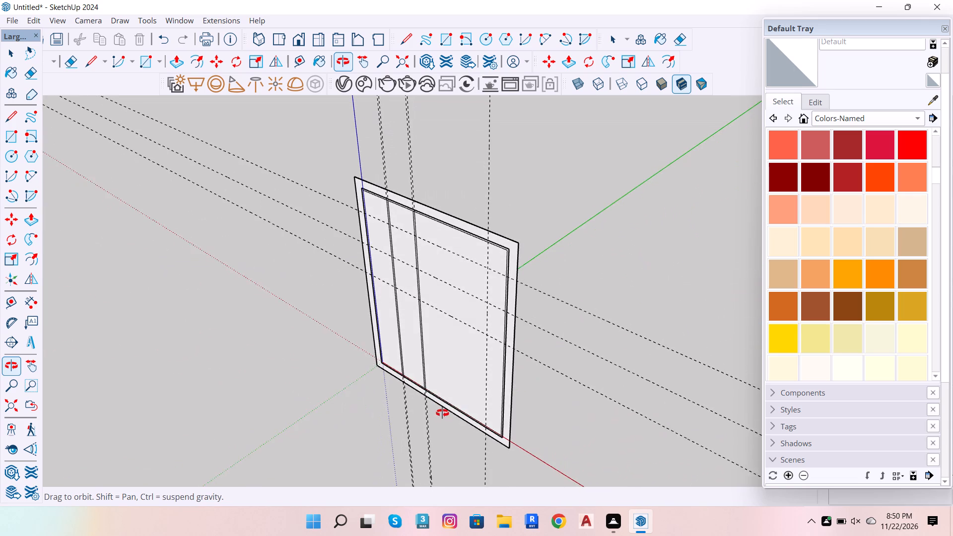
{"action": "left_click_drag", "start_coordinate": [442, 413], "coordinate": [463, 462]}
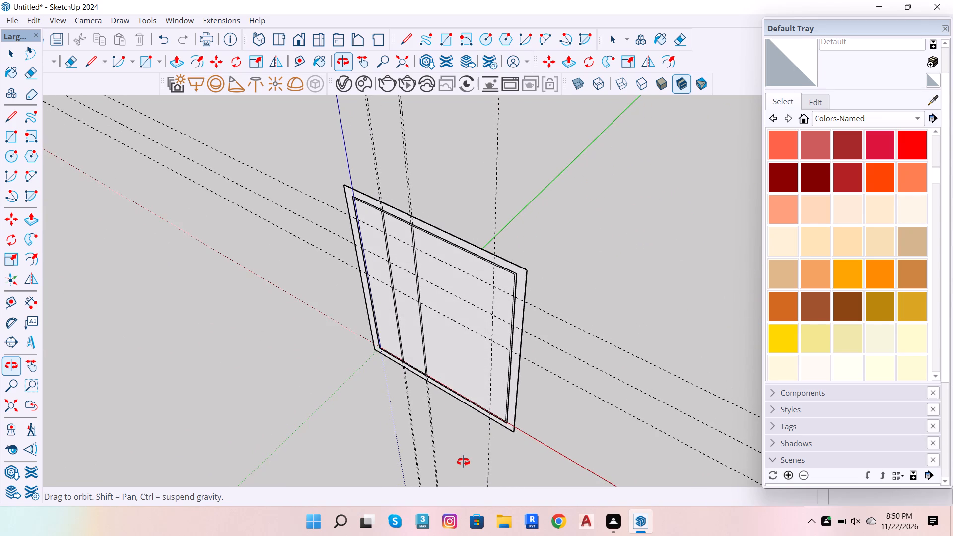
{"action": "left_click_drag", "start_coordinate": [463, 462], "coordinate": [510, 387]}
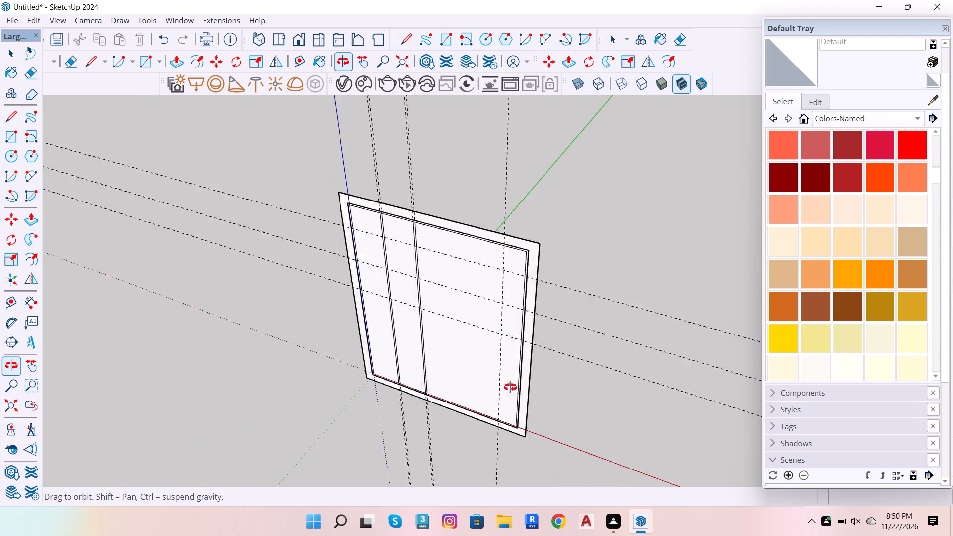
{"action": "left_click_drag", "start_coordinate": [510, 387], "coordinate": [520, 329]}
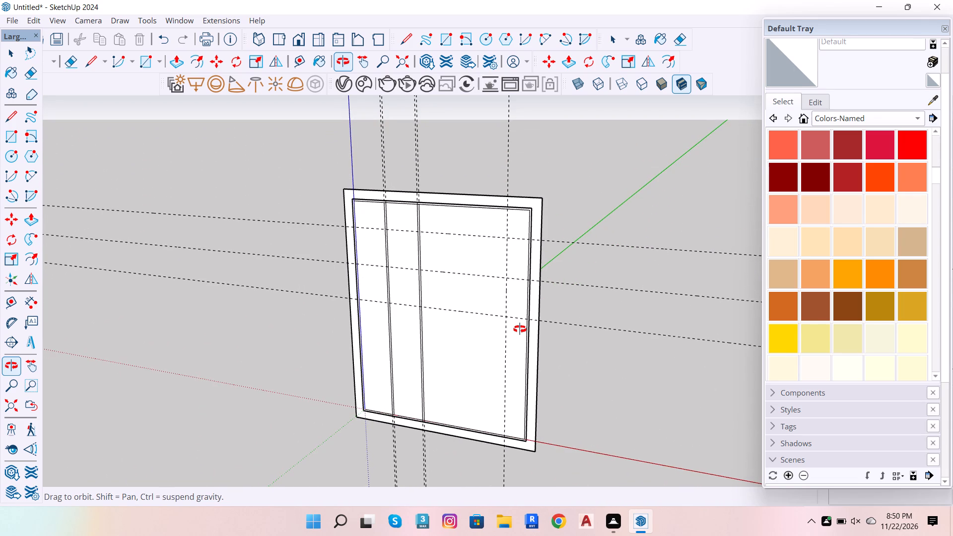
{"action": "left_click_drag", "start_coordinate": [520, 329], "coordinate": [448, 455]}
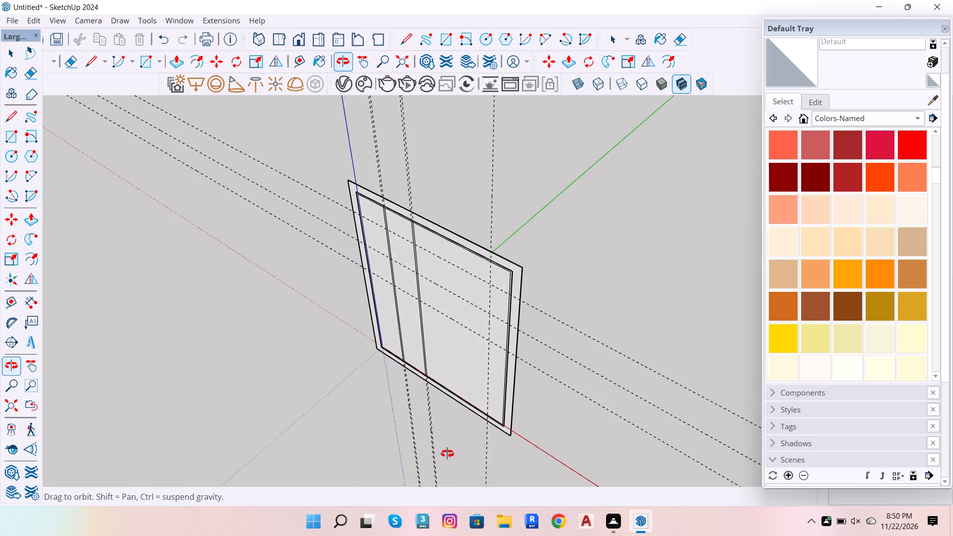
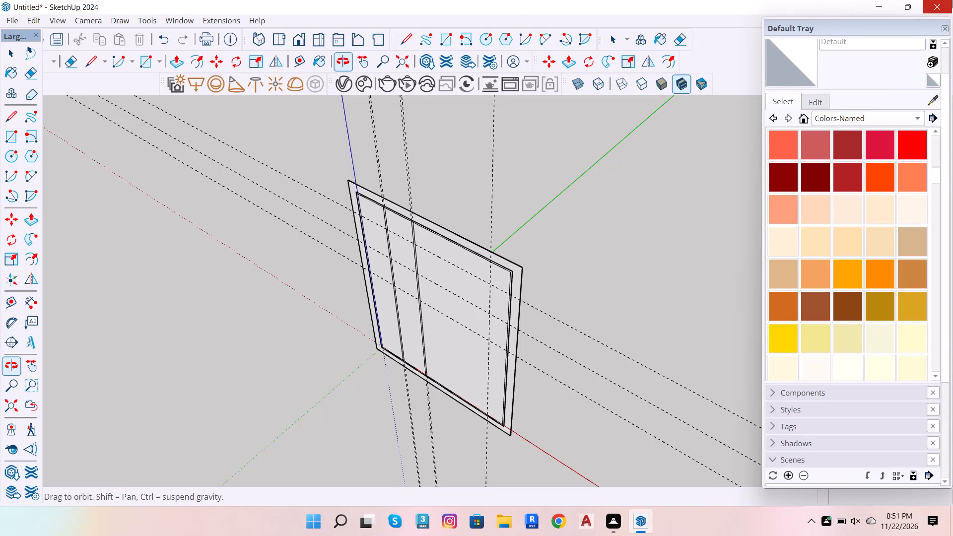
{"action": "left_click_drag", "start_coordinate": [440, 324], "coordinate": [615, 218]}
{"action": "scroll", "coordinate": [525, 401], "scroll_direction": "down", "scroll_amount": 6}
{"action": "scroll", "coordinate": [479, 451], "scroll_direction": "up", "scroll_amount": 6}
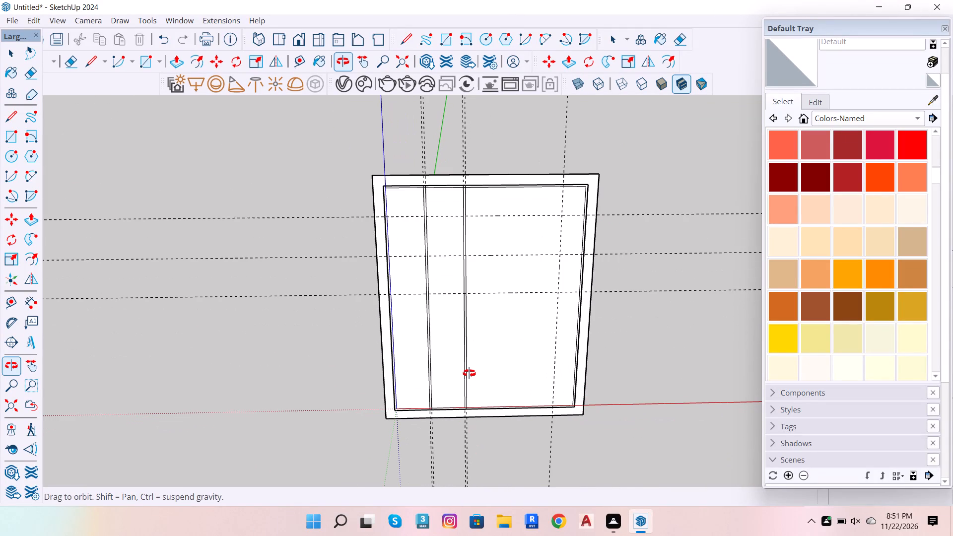
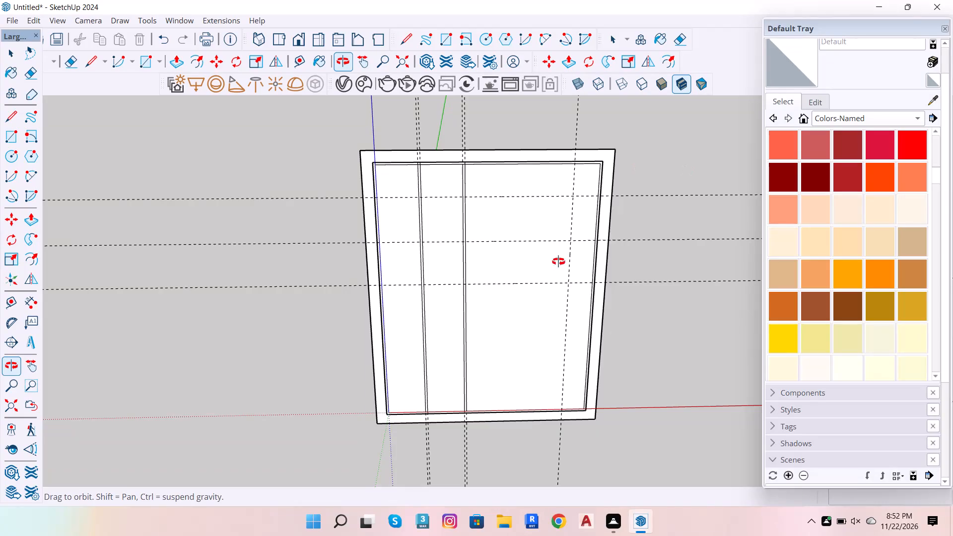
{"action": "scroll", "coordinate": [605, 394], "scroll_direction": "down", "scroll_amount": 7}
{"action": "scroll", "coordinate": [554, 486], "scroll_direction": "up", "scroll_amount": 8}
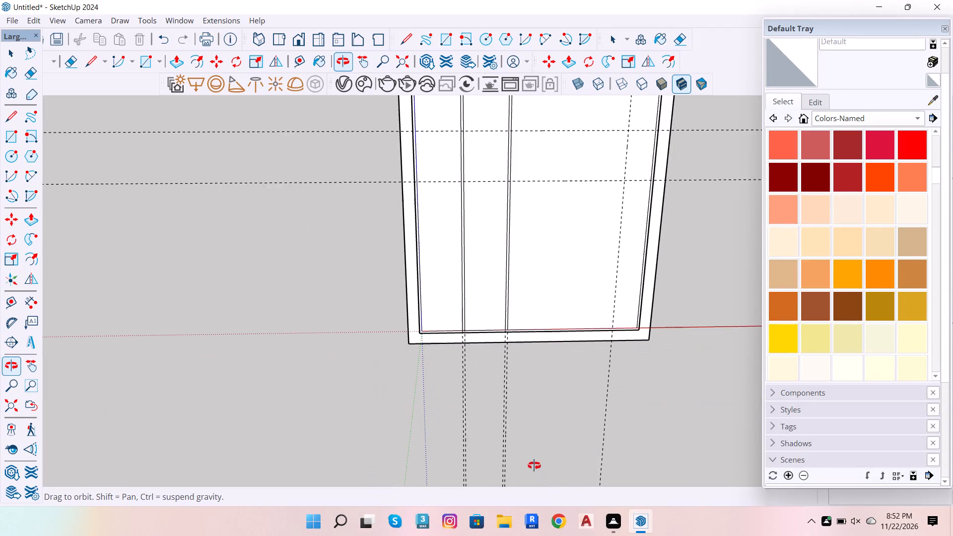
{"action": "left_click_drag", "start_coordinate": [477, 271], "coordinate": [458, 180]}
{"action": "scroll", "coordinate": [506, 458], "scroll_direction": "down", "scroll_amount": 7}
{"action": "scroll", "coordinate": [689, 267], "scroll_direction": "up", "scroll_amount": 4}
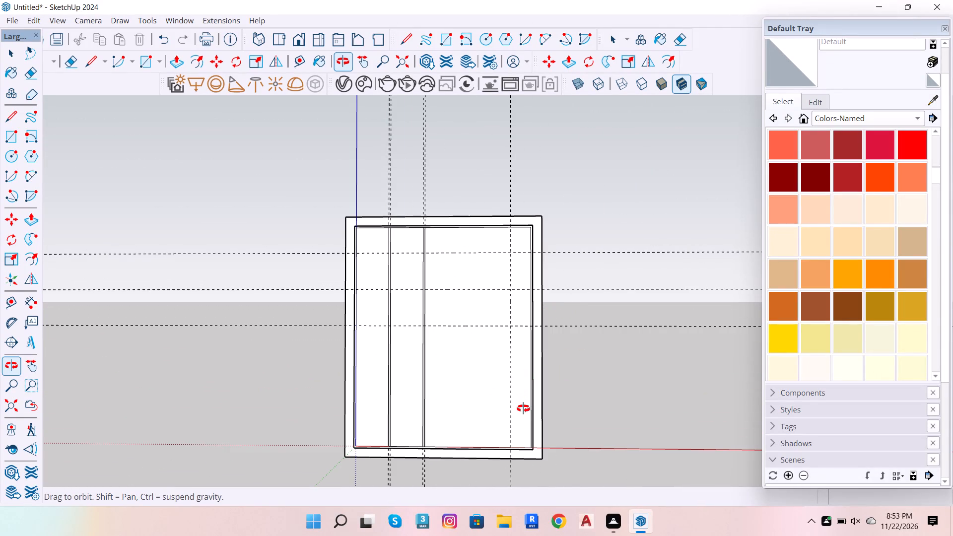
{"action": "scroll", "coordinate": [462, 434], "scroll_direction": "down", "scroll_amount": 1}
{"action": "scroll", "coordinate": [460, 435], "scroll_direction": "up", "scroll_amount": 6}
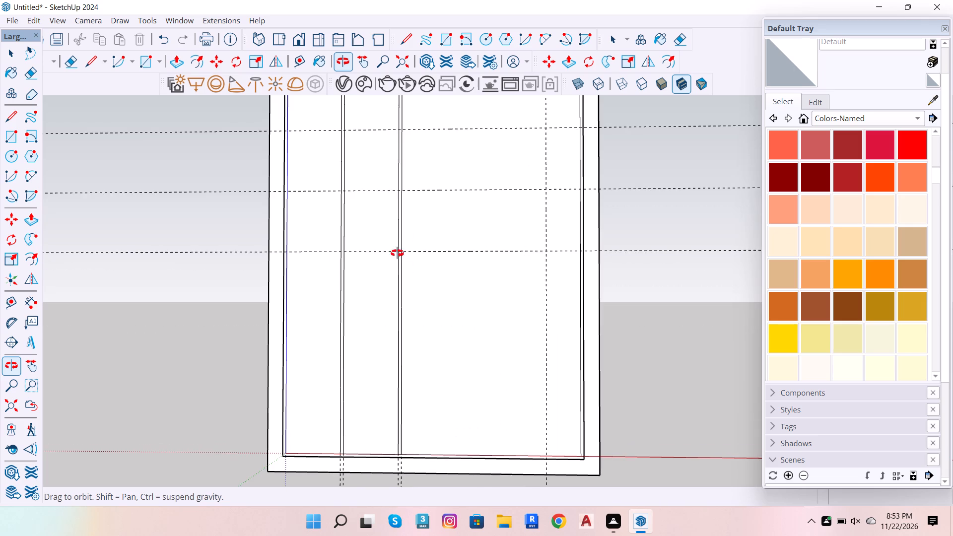
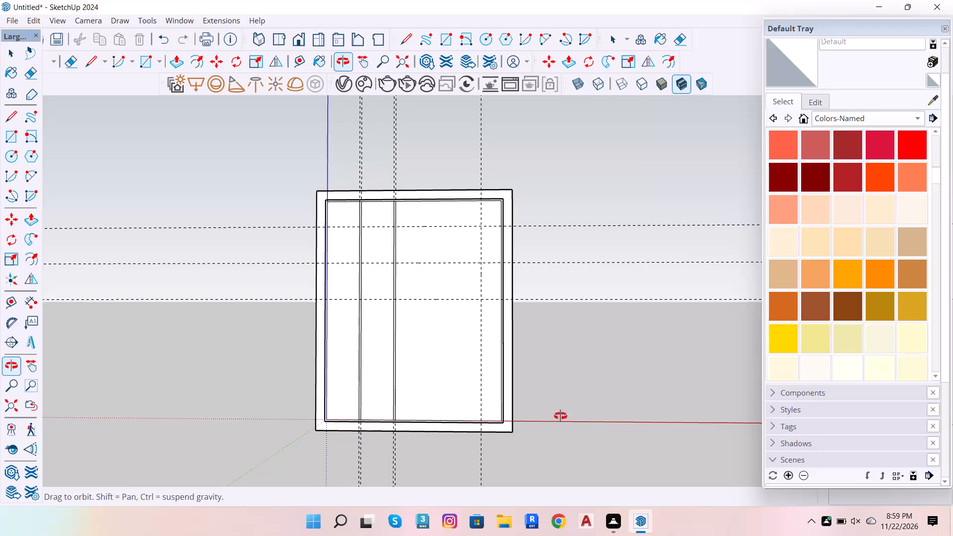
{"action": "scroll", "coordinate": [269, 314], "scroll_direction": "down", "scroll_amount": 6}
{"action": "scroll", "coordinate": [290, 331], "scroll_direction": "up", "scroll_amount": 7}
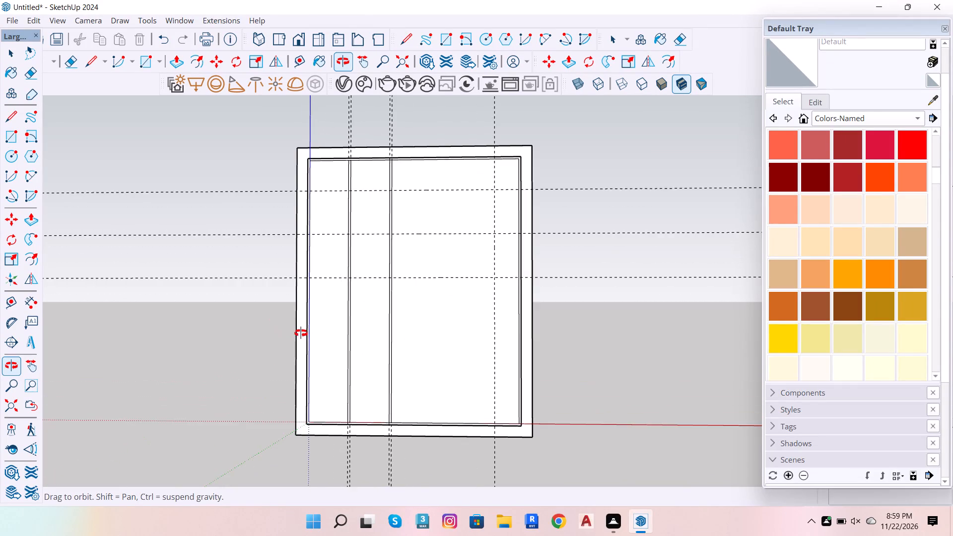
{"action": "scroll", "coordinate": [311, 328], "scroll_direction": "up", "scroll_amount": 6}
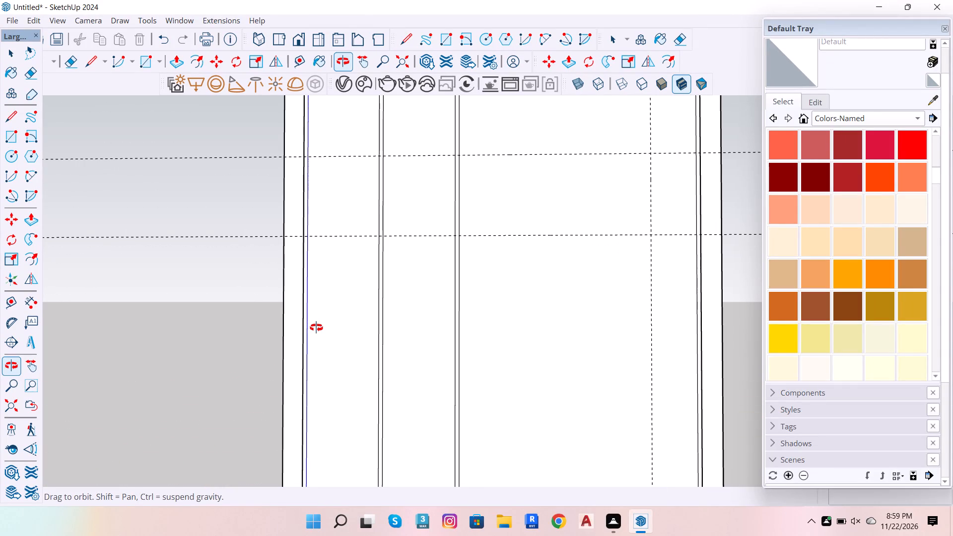
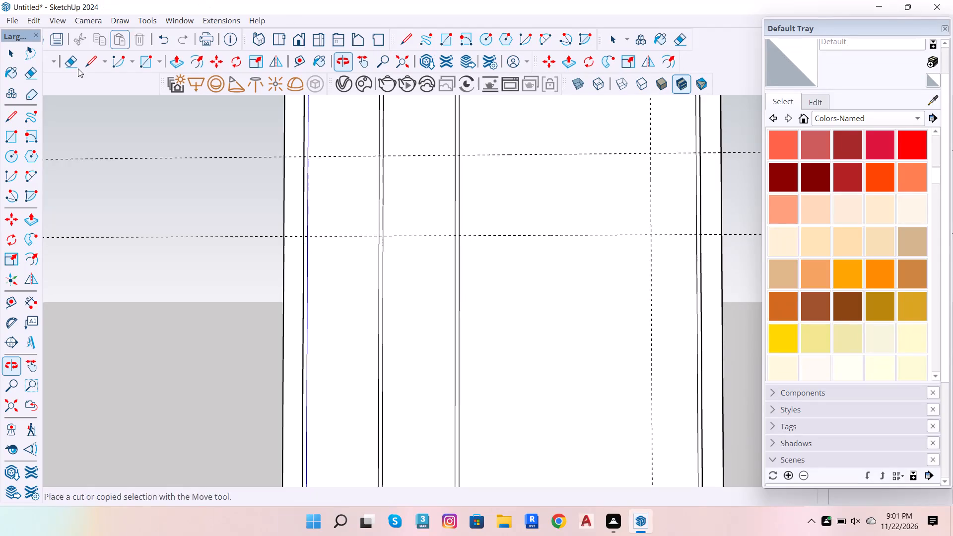
Erase the three horizontal guides crossing the upper part of the panel.
{"action": "scroll", "coordinate": [118, 123], "scroll_direction": "down", "scroll_amount": 4}
{"action": "scroll", "coordinate": [314, 207], "scroll_direction": "up", "scroll_amount": 5}
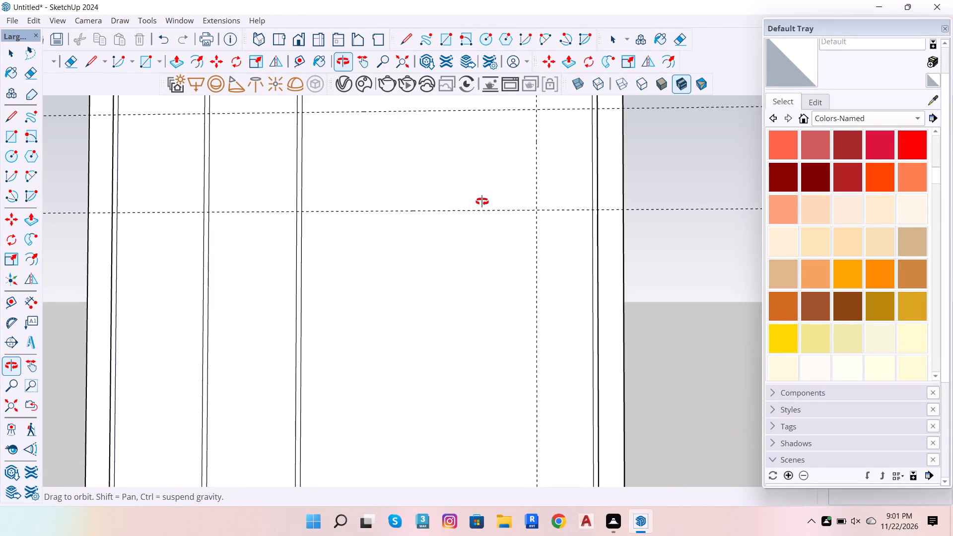
{"action": "scroll", "coordinate": [480, 204], "scroll_direction": "down", "scroll_amount": 8}
{"action": "scroll", "coordinate": [667, 181], "scroll_direction": "down", "scroll_amount": 5}
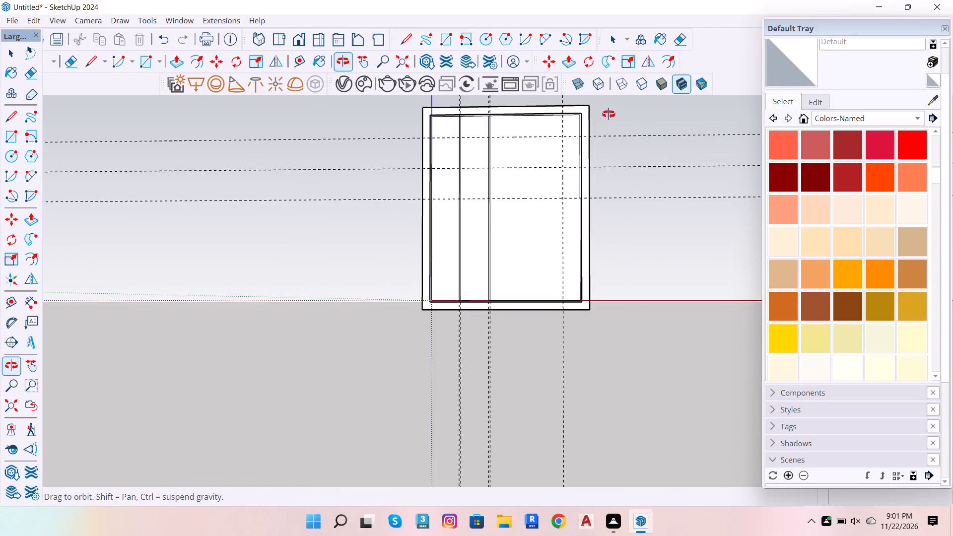
{"action": "scroll", "coordinate": [605, 104], "scroll_direction": "up", "scroll_amount": 4}
{"action": "scroll", "coordinate": [442, 133], "scroll_direction": "down", "scroll_amount": 4}
{"action": "scroll", "coordinate": [631, 195], "scroll_direction": "up", "scroll_amount": 3}
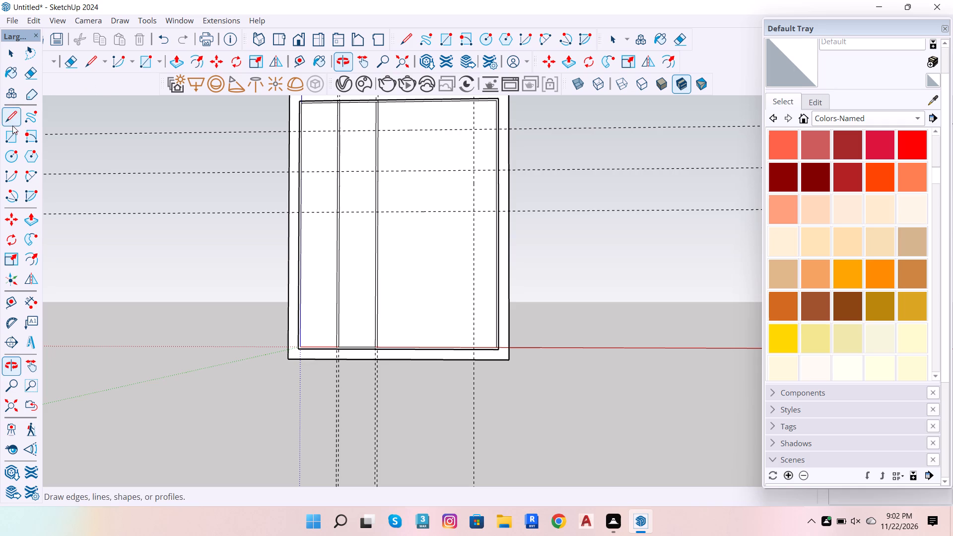
{"action": "left_click", "coordinate": [25, 70]}
{"action": "left_click_drag", "start_coordinate": [414, 122], "coordinate": [415, 147]}
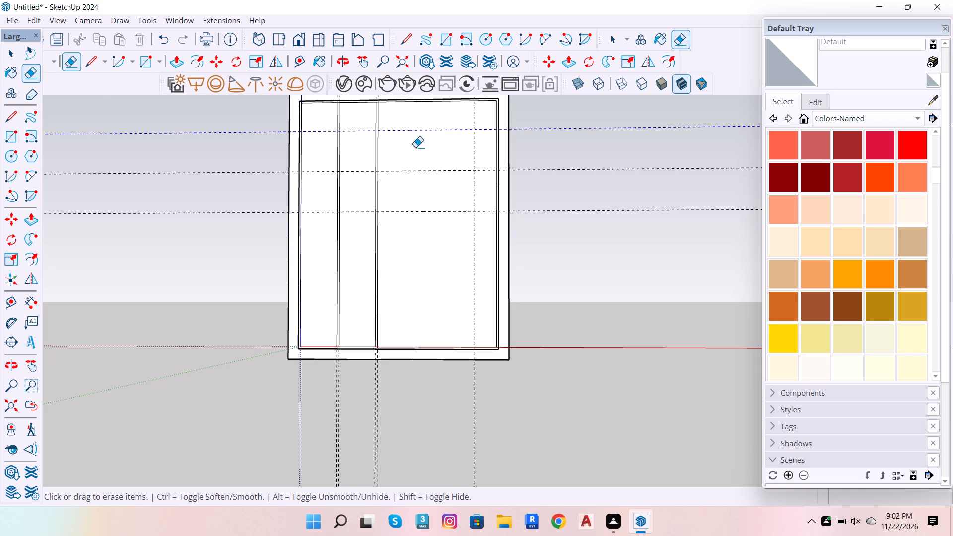
{"action": "left_click_drag", "start_coordinate": [415, 147], "coordinate": [423, 227]}
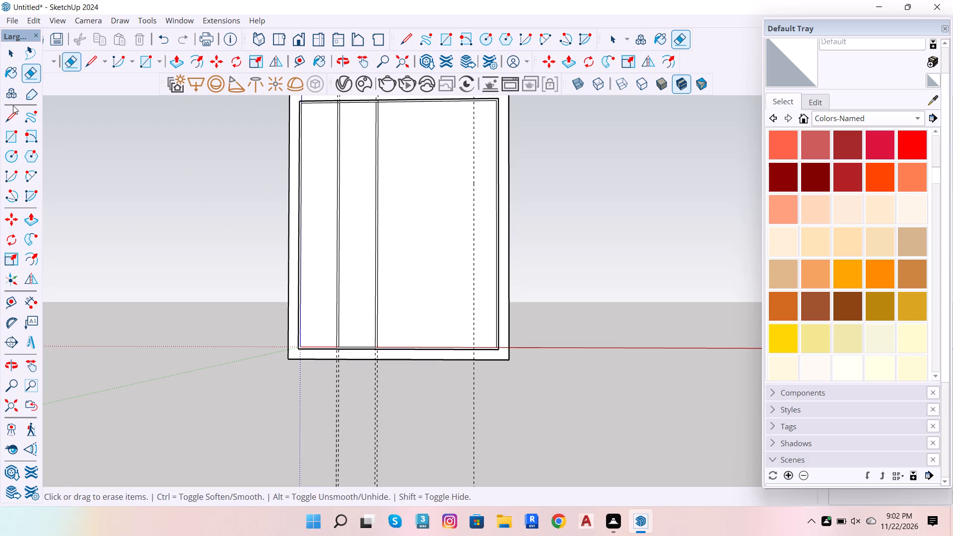
Place a horizontal guide 2" below the inner frame's top edge and another 10" below that guide.
{"action": "left_click", "coordinate": [14, 308]}
{"action": "scroll", "coordinate": [455, 101], "scroll_direction": "up", "scroll_amount": 6}
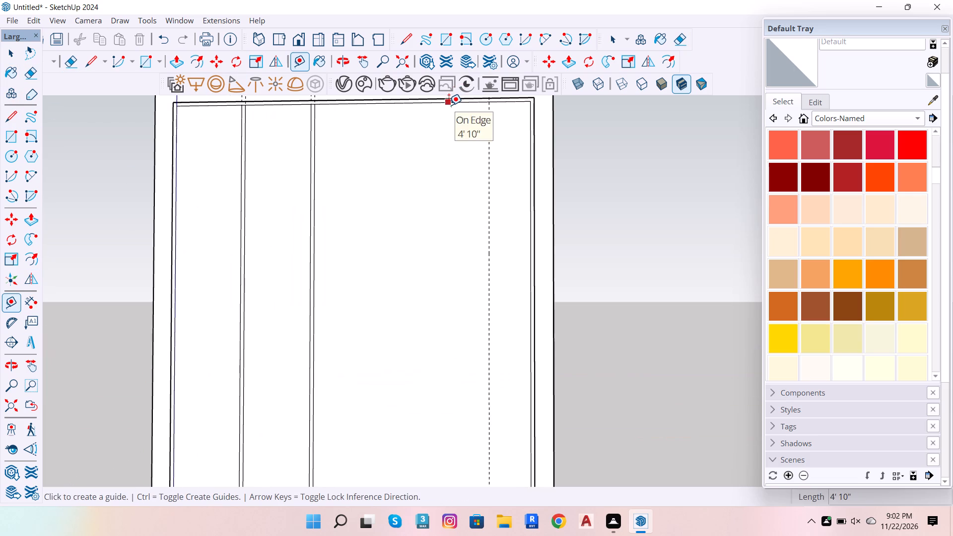
{"action": "left_click", "coordinate": [449, 105]}
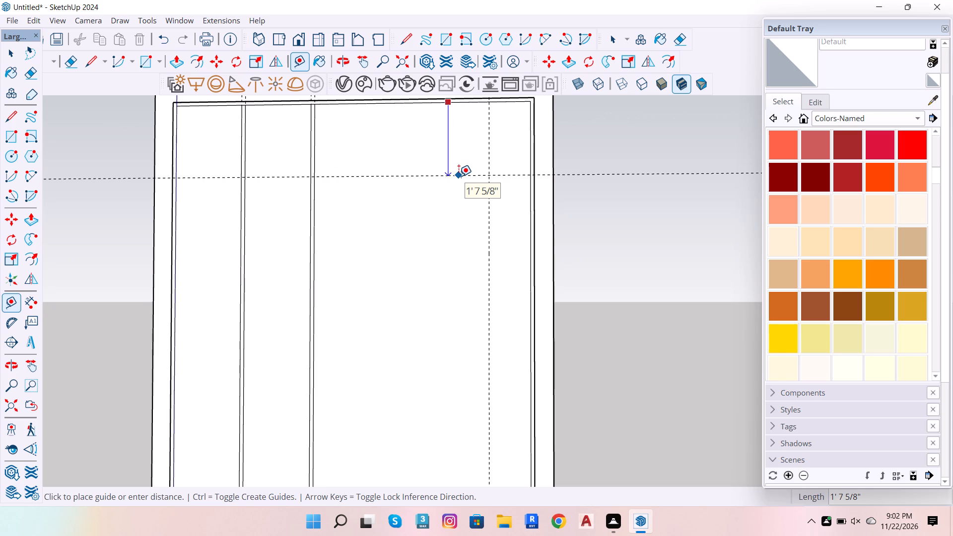
{"action": "key", "text": "2"}
{"action": "key", "text": "Return"}
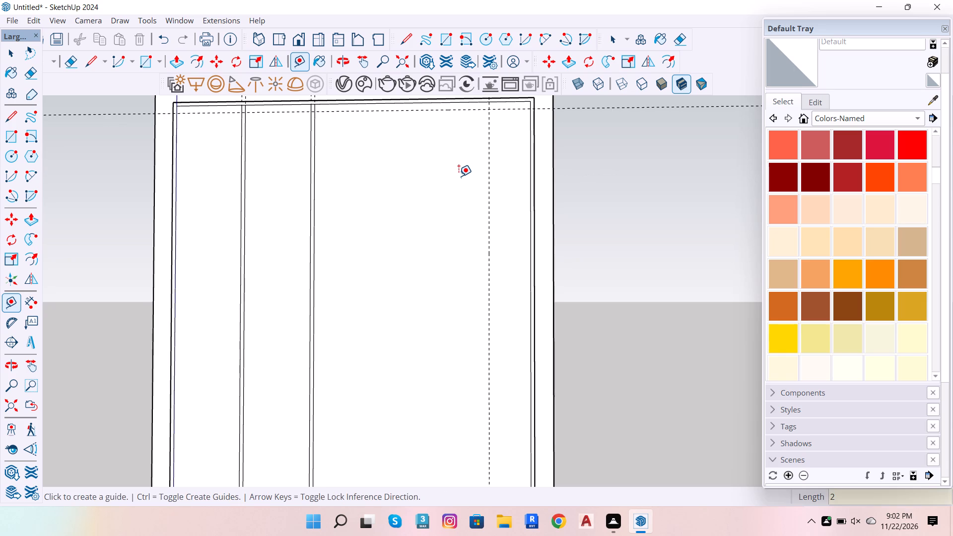
{"action": "left_click", "coordinate": [372, 115]}
{"action": "type", "text": "10"}
{"action": "key", "text": "Return"}
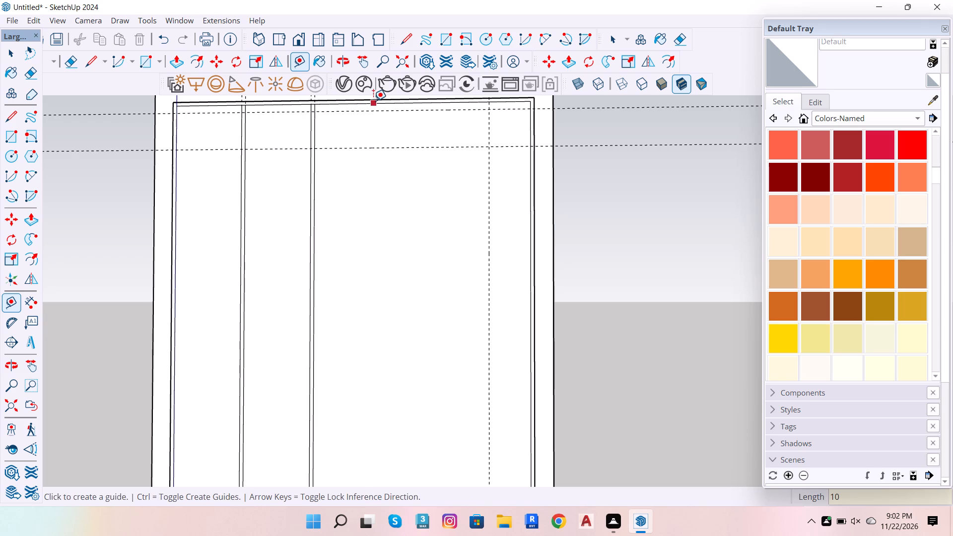
Add three more horizontal guides downward, spaced 1', 1' and 1'2" successively below the lowest guide.
{"action": "left_click", "coordinate": [408, 150]}
{"action": "type", "text": "1'"}
{"action": "key", "text": "Return"}
{"action": "left_click", "coordinate": [408, 193]}
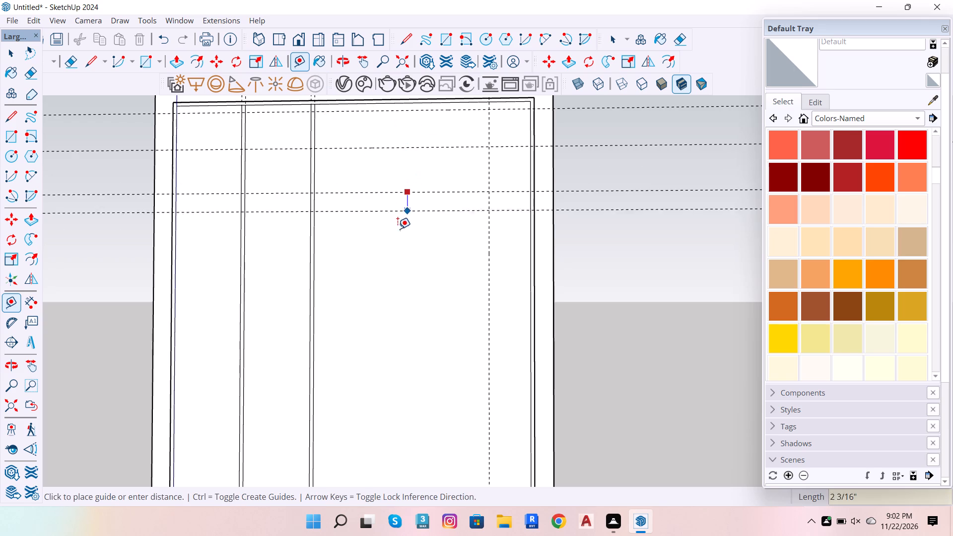
{"action": "type", "text": "1'"}
{"action": "key", "text": "Return"}
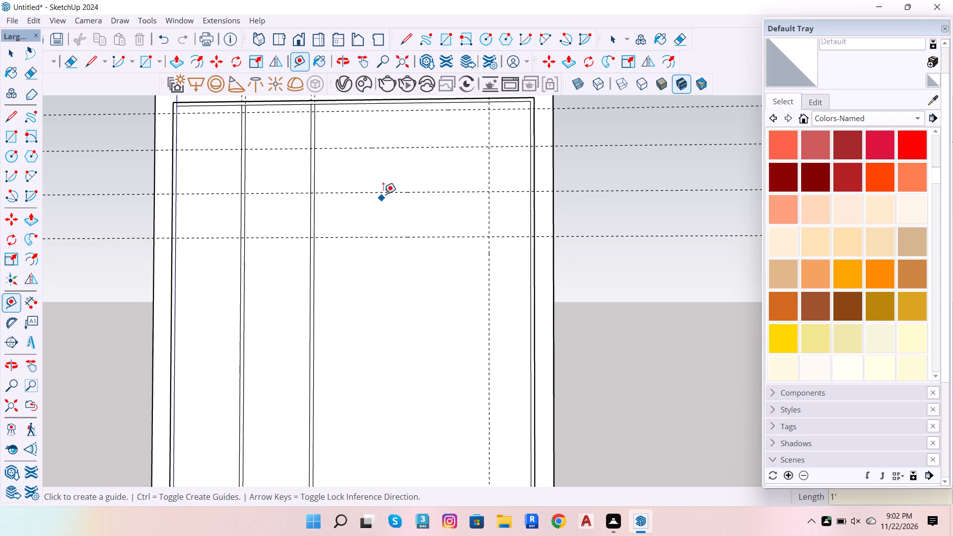
{"action": "scroll", "coordinate": [388, 225], "scroll_direction": "down", "scroll_amount": 4}
{"action": "scroll", "coordinate": [354, 299], "scroll_direction": "up", "scroll_amount": 3}
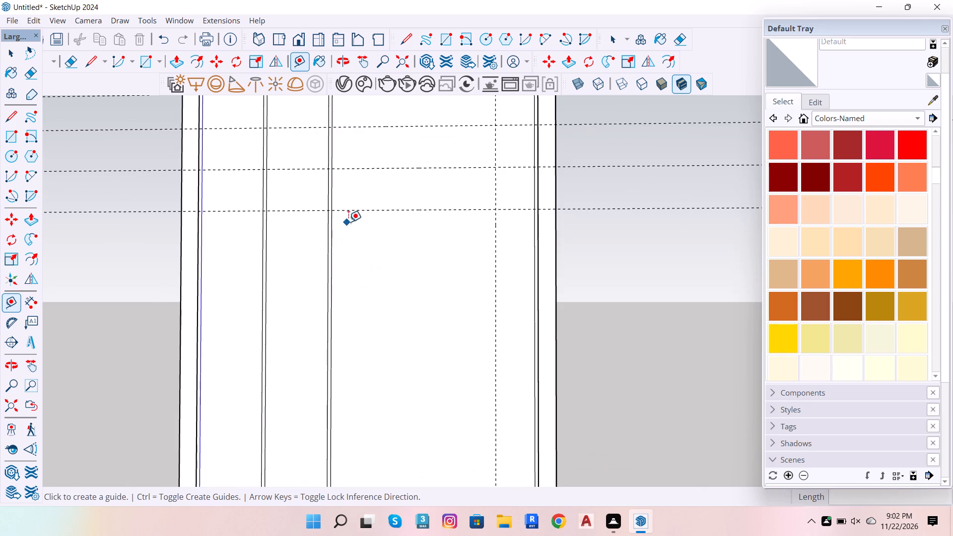
{"action": "left_click", "coordinate": [406, 213]}
{"action": "type", "text": "1'2"}
{"action": "key", "text": "Return"}
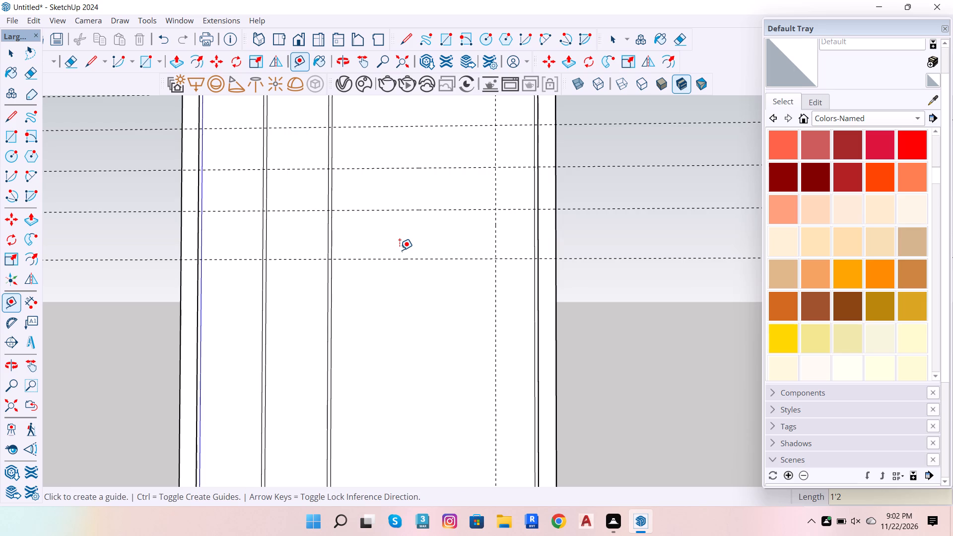
Copy the inner top edge segment between the two vertical dividers about 10' straight down onto the inner bottom edge.
{"action": "scroll", "coordinate": [336, 149], "scroll_direction": "down", "scroll_amount": 2}
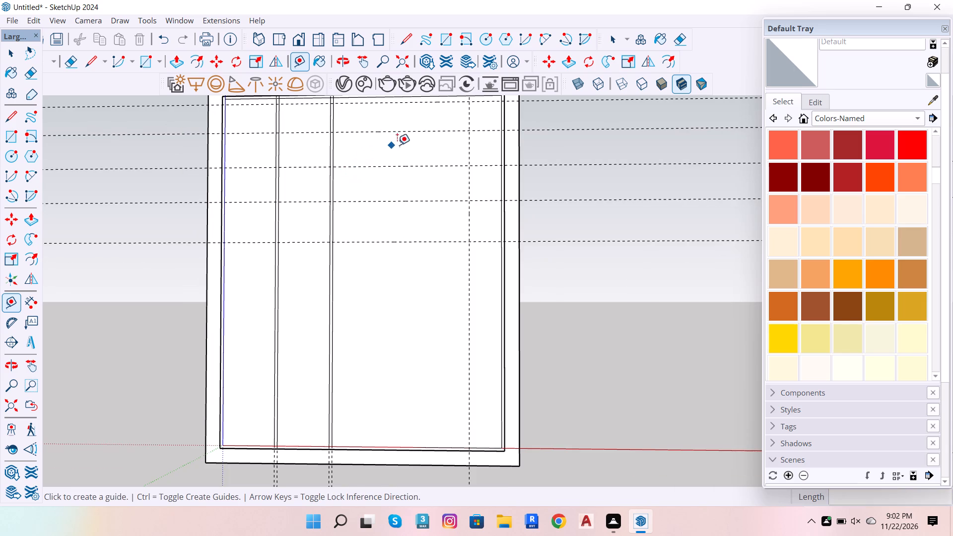
{"action": "scroll", "coordinate": [489, 170], "scroll_direction": "down", "scroll_amount": 6}
{"action": "scroll", "coordinate": [323, 156], "scroll_direction": "up", "scroll_amount": 5}
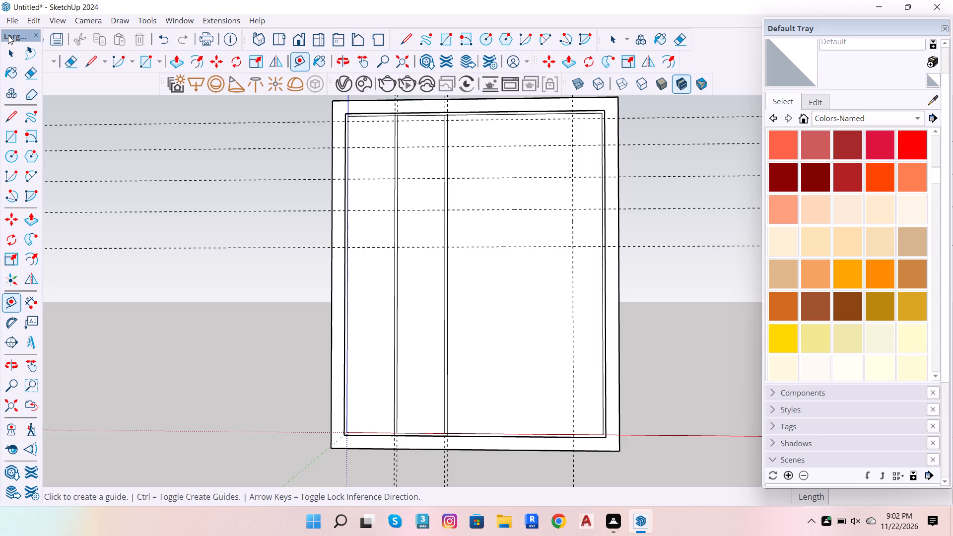
{"action": "left_click", "coordinate": [7, 54]}
{"action": "scroll", "coordinate": [421, 120], "scroll_direction": "up", "scroll_amount": 7}
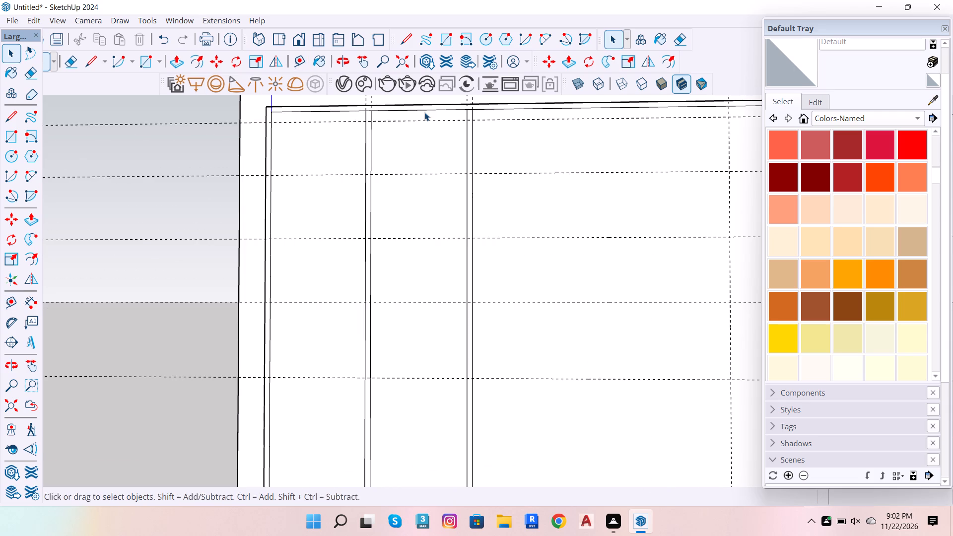
{"action": "left_click", "coordinate": [424, 112]}
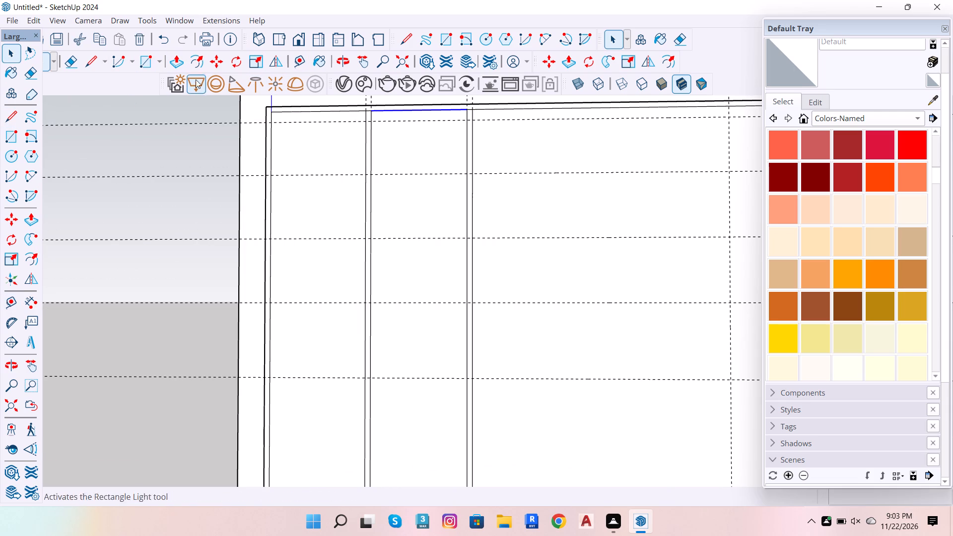
{"action": "left_click", "coordinate": [219, 66]}
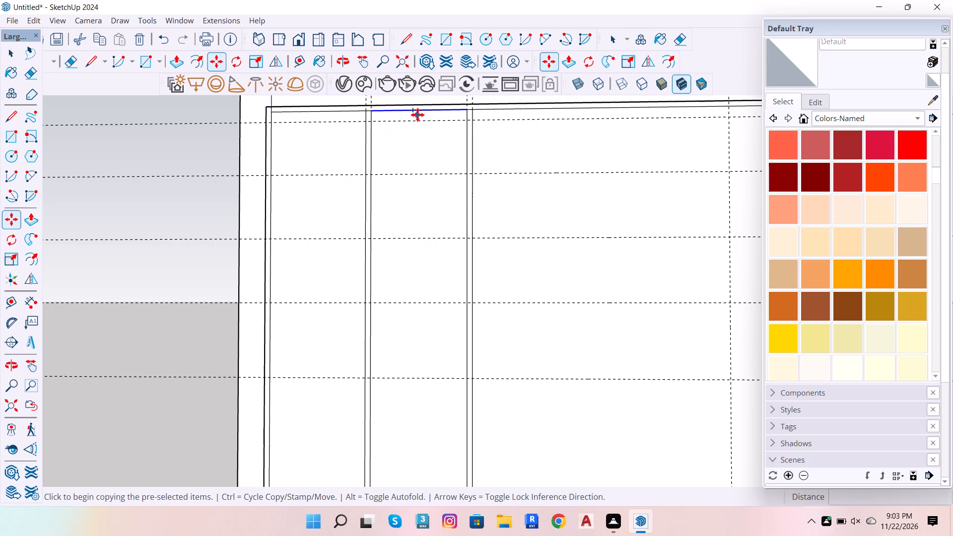
{"action": "left_click", "coordinate": [417, 115]}
{"action": "scroll", "coordinate": [417, 193], "scroll_direction": "down", "scroll_amount": 4}
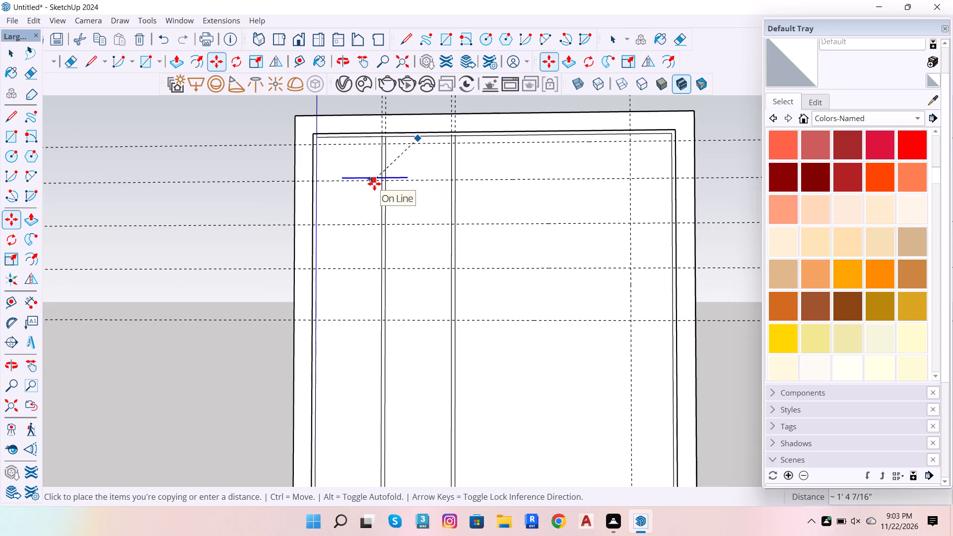
{"action": "scroll", "coordinate": [451, 182], "scroll_direction": "down", "scroll_amount": 6}
{"action": "scroll", "coordinate": [401, 375], "scroll_direction": "up", "scroll_amount": 5}
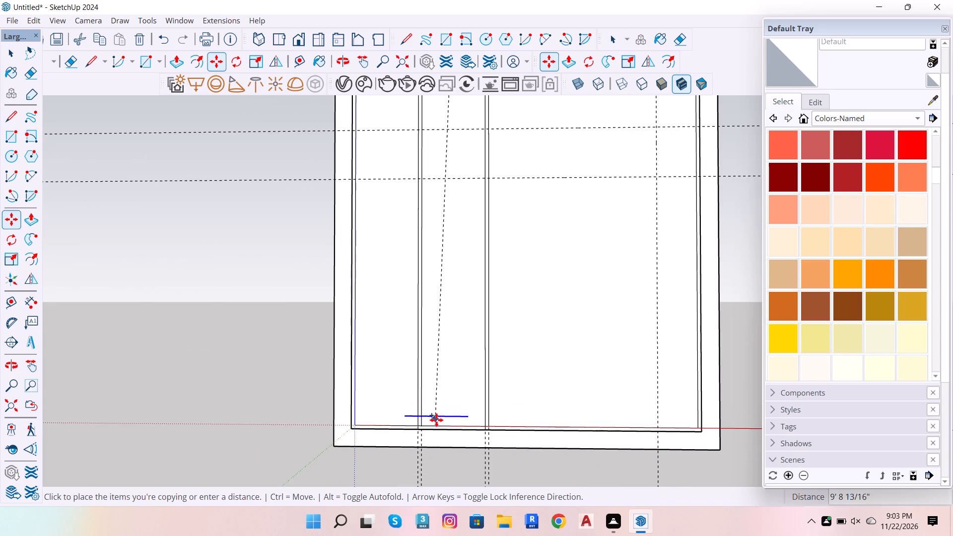
{"action": "scroll", "coordinate": [451, 431], "scroll_direction": "up", "scroll_amount": 15}
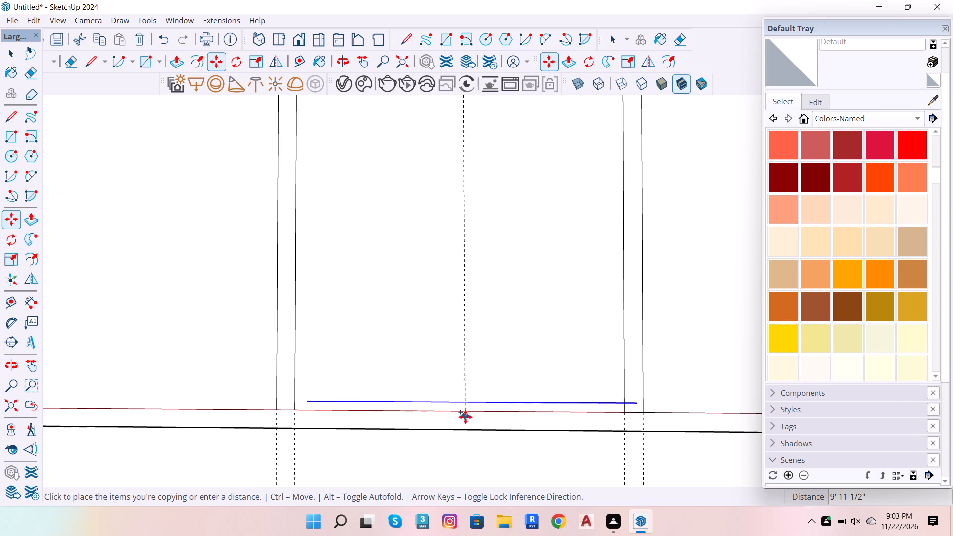
{"action": "scroll", "coordinate": [465, 417], "scroll_direction": "up", "scroll_amount": 2}
{"action": "scroll", "coordinate": [485, 354], "scroll_direction": "down", "scroll_amount": 7}
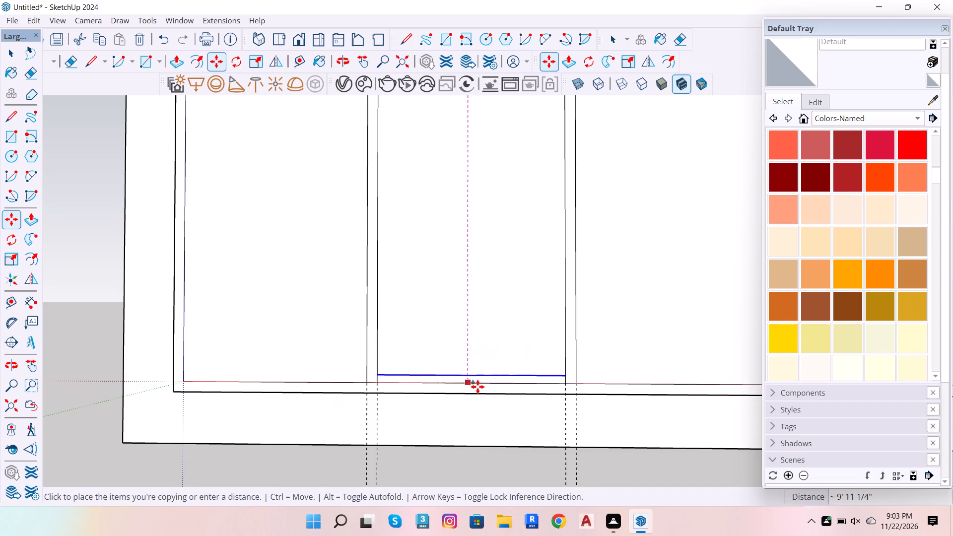
{"action": "scroll", "coordinate": [482, 388], "scroll_direction": "up", "scroll_amount": 3}
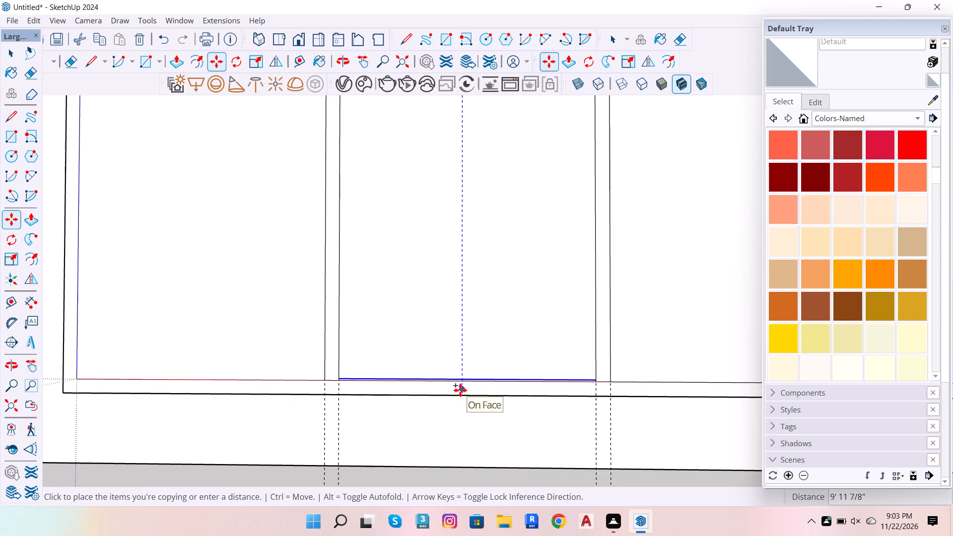
{"action": "scroll", "coordinate": [458, 389], "scroll_direction": "up", "scroll_amount": 6}
{"action": "scroll", "coordinate": [417, 378], "scroll_direction": "up", "scroll_amount": 3}
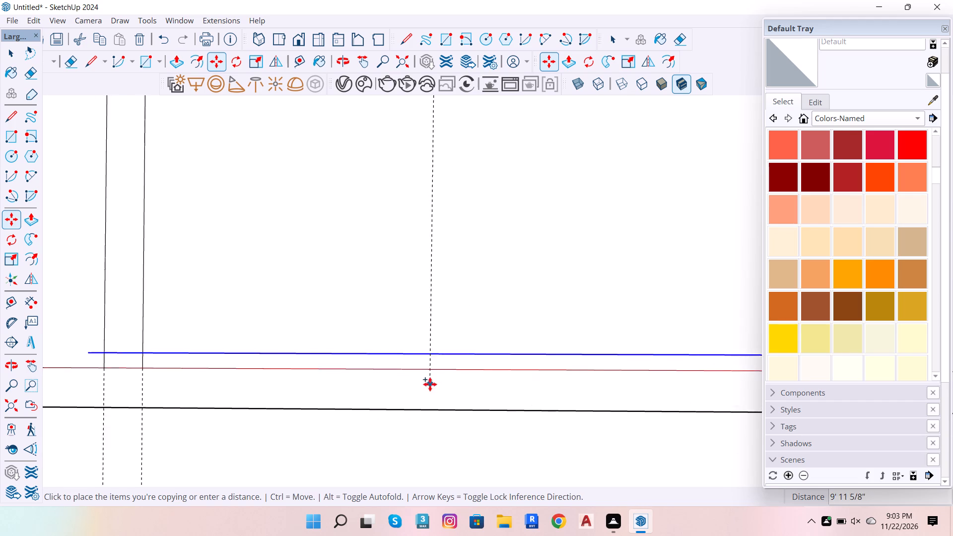
{"action": "scroll", "coordinate": [430, 384], "scroll_direction": "up", "scroll_amount": 2}
{"action": "key", "text": "Up"}
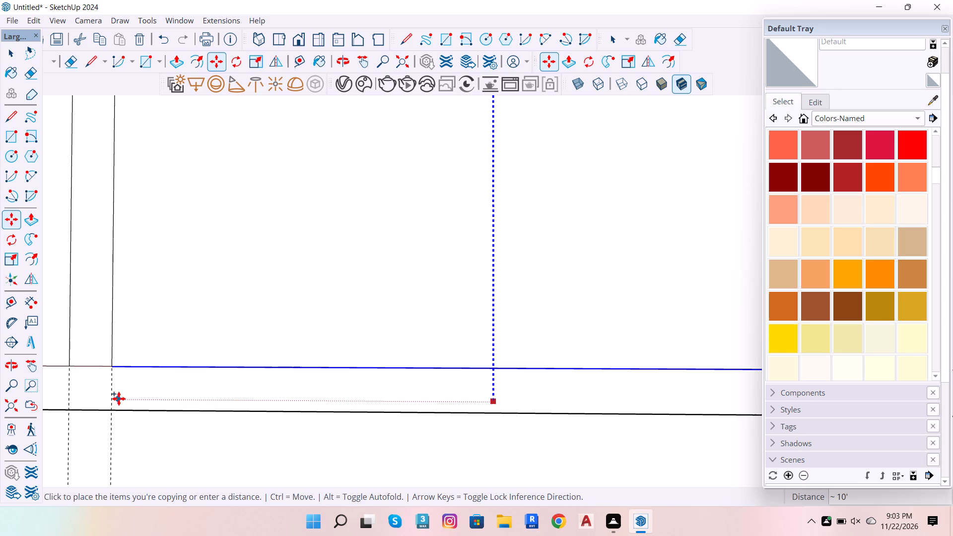
{"action": "left_click", "coordinate": [119, 399]}
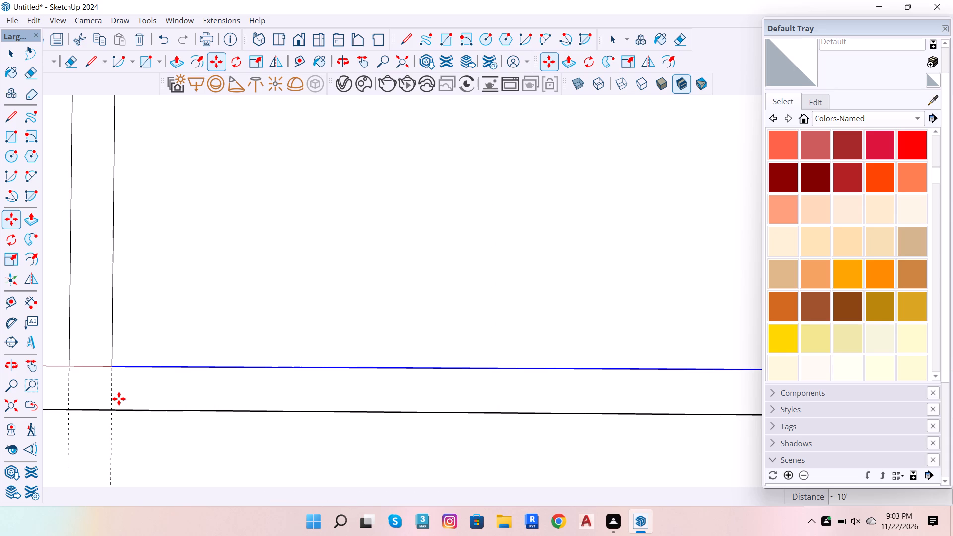
Divide the copied edge's distance into 6 equal spacings.
{"action": "type", "text": "/6"}
{"action": "key", "text": "Return"}
Draw a 1' 6" line along the inner bottom edge between the facing sides of the two vertical dividers.
{"action": "scroll", "coordinate": [140, 361], "scroll_direction": "down", "scroll_amount": 7}
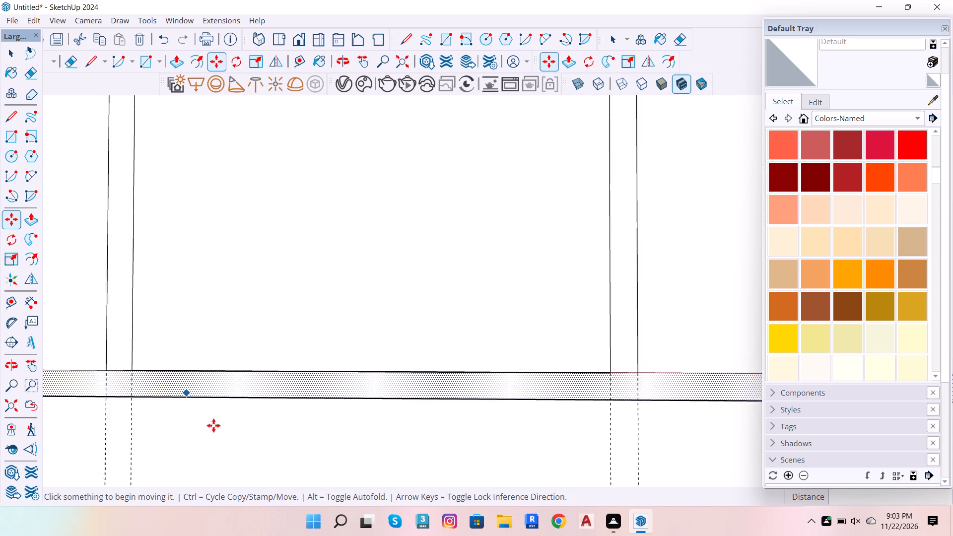
{"action": "scroll", "coordinate": [213, 425], "scroll_direction": "down", "scroll_amount": 1}
{"action": "scroll", "coordinate": [279, 471], "scroll_direction": "down", "scroll_amount": 7}
{"action": "scroll", "coordinate": [377, 434], "scroll_direction": "down", "scroll_amount": 6}
{"action": "scroll", "coordinate": [381, 445], "scroll_direction": "up", "scroll_amount": 6}
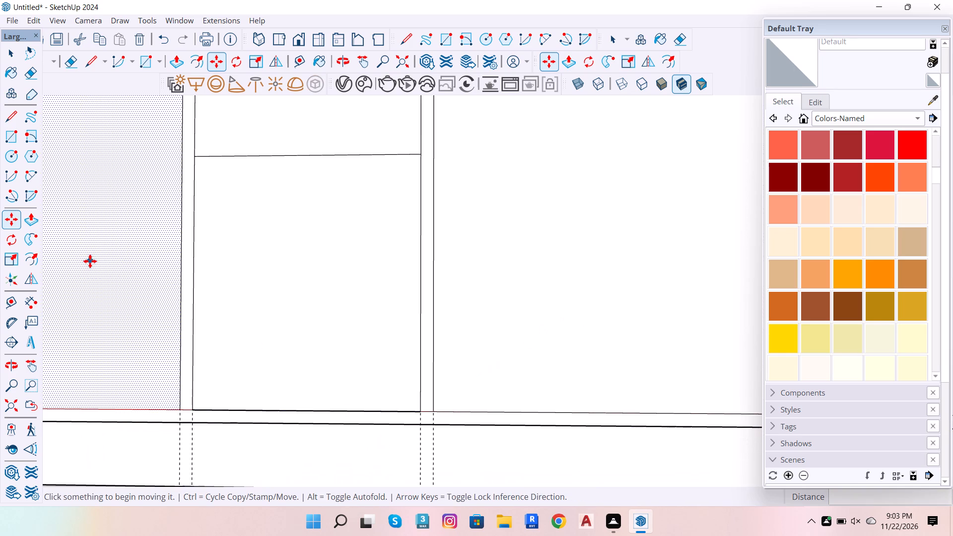
{"action": "left_click", "coordinate": [12, 120]}
{"action": "scroll", "coordinate": [198, 413], "scroll_direction": "up", "scroll_amount": 14}
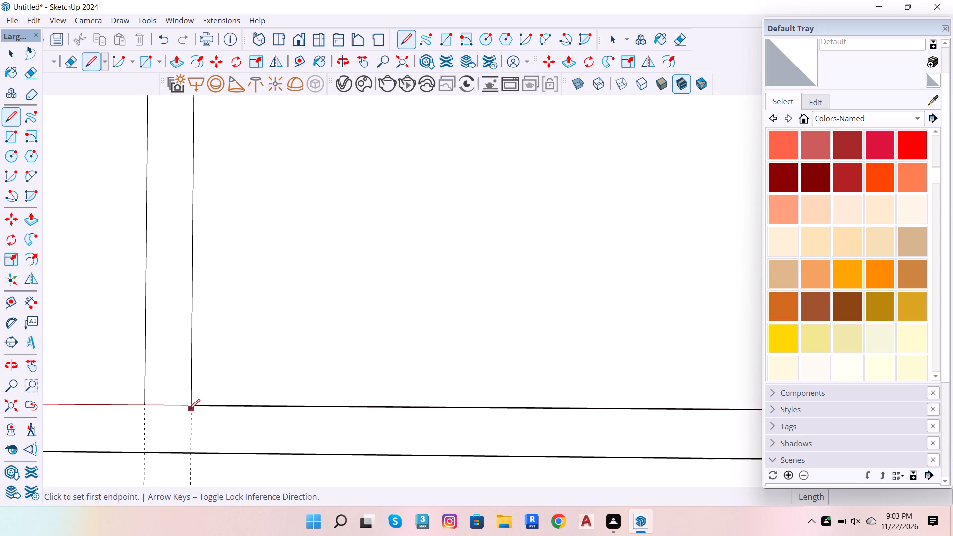
{"action": "left_click", "coordinate": [189, 410]}
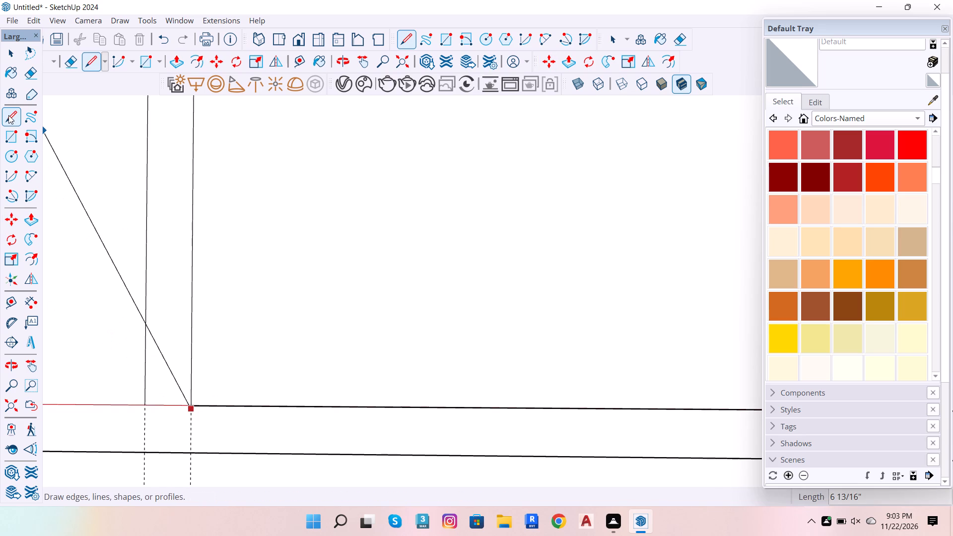
{"action": "left_click", "coordinate": [8, 115]}
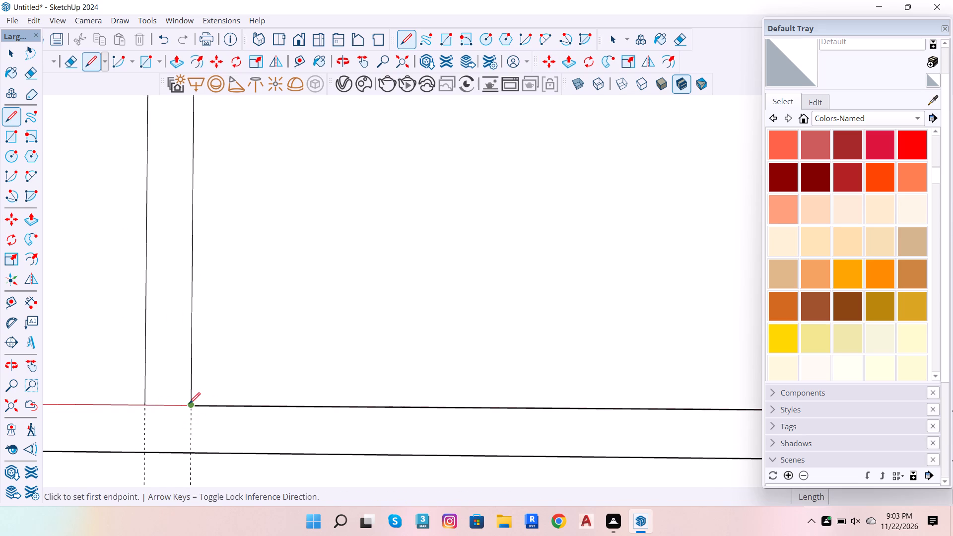
{"action": "left_click", "coordinate": [189, 403]}
{"action": "scroll", "coordinate": [155, 431], "scroll_direction": "down", "scroll_amount": 13}
{"action": "scroll", "coordinate": [437, 427], "scroll_direction": "up", "scroll_amount": 4}
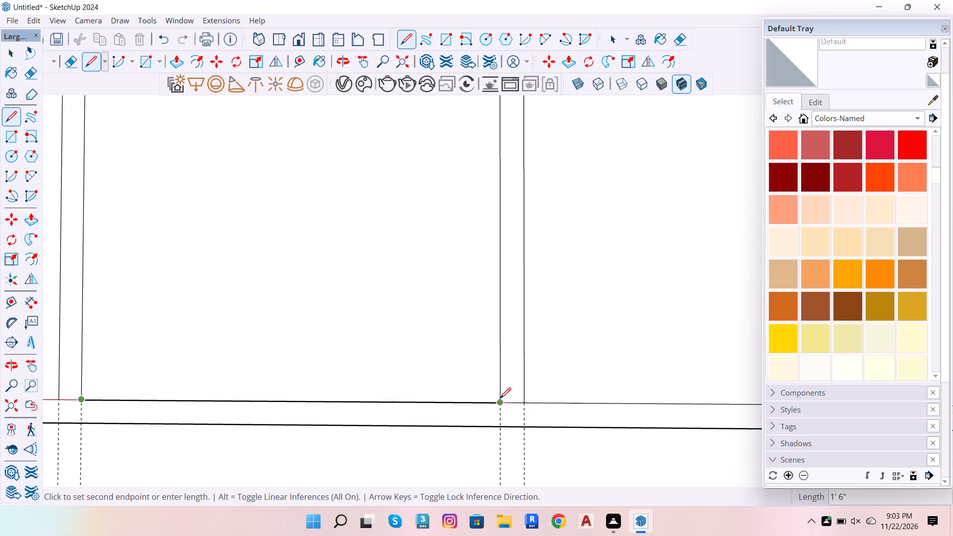
{"action": "scroll", "coordinate": [504, 400], "scroll_direction": "up", "scroll_amount": 1}
{"action": "left_click", "coordinate": [504, 401]}
{"action": "scroll", "coordinate": [538, 309], "scroll_direction": "down", "scroll_amount": 6}
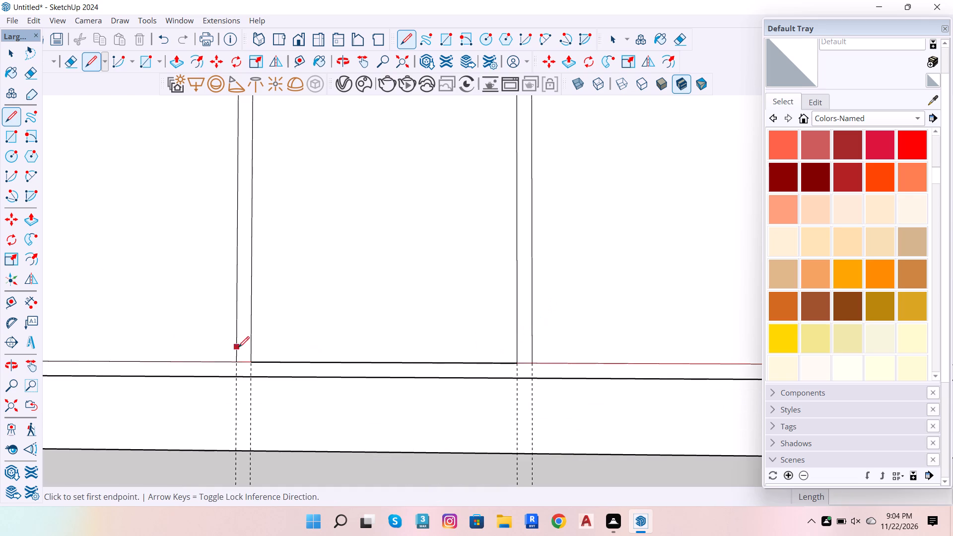
{"action": "scroll", "coordinate": [248, 349], "scroll_direction": "up", "scroll_amount": 6}
{"action": "scroll", "coordinate": [576, 387], "scroll_direction": "down", "scroll_amount": 6}
{"action": "scroll", "coordinate": [363, 345], "scroll_direction": "down", "scroll_amount": 11}
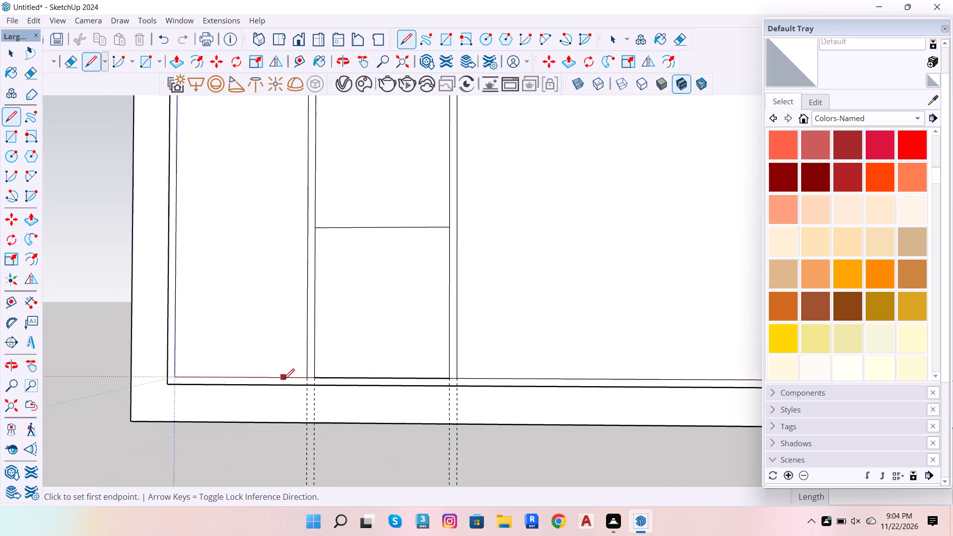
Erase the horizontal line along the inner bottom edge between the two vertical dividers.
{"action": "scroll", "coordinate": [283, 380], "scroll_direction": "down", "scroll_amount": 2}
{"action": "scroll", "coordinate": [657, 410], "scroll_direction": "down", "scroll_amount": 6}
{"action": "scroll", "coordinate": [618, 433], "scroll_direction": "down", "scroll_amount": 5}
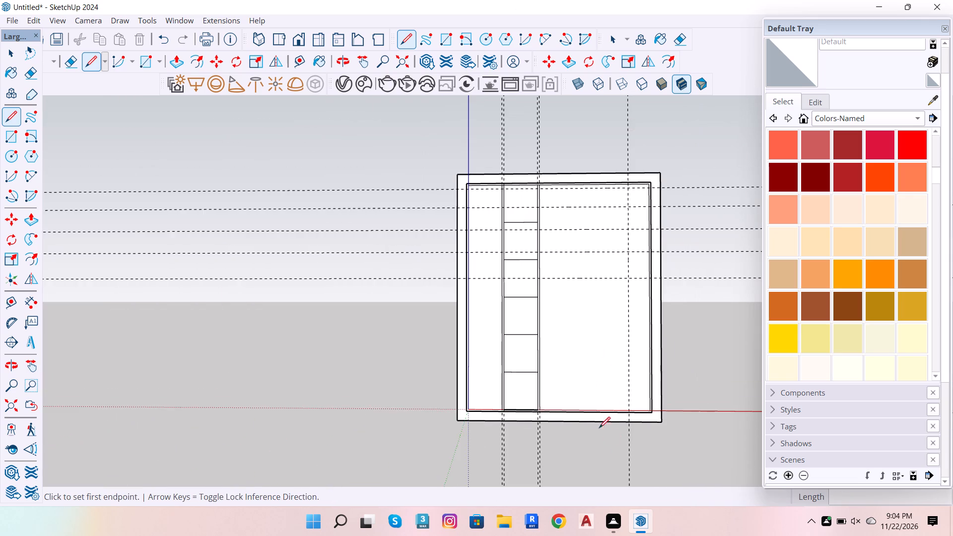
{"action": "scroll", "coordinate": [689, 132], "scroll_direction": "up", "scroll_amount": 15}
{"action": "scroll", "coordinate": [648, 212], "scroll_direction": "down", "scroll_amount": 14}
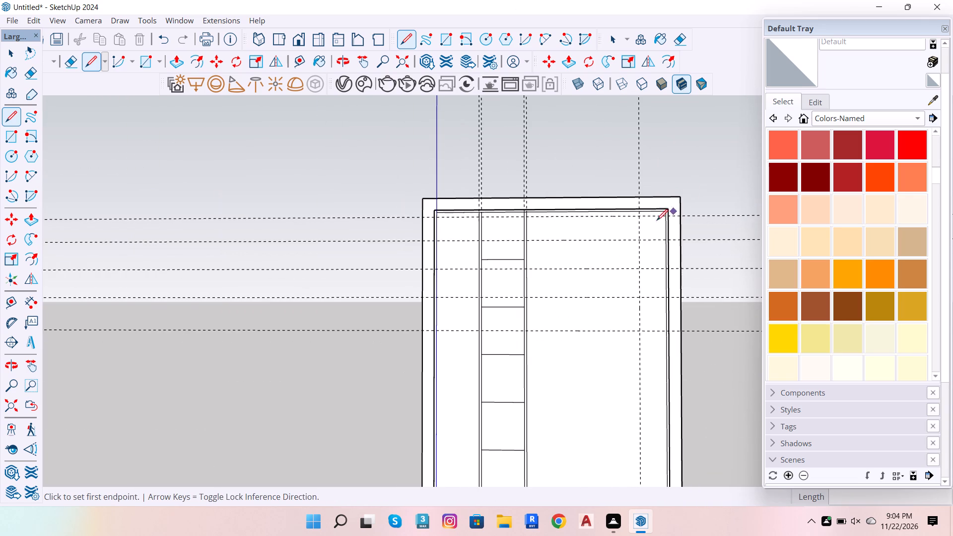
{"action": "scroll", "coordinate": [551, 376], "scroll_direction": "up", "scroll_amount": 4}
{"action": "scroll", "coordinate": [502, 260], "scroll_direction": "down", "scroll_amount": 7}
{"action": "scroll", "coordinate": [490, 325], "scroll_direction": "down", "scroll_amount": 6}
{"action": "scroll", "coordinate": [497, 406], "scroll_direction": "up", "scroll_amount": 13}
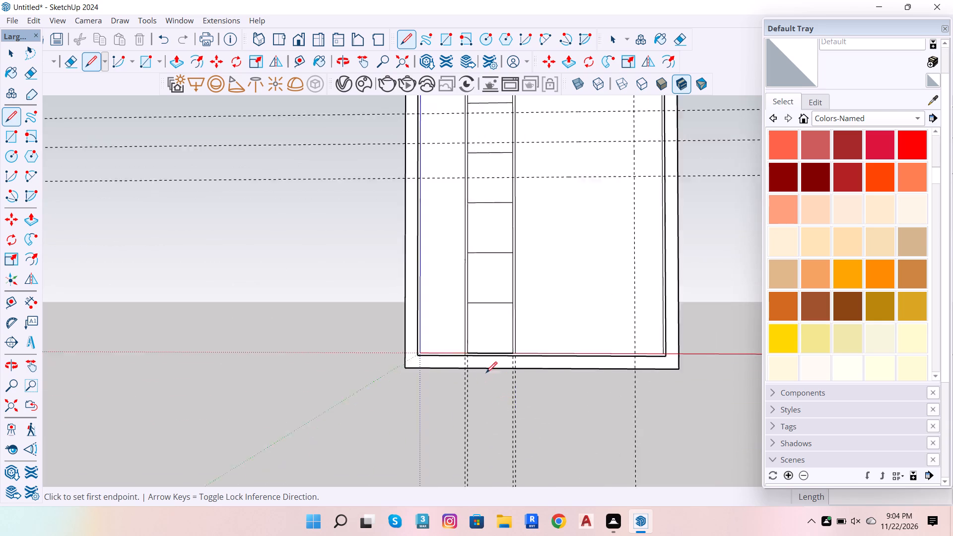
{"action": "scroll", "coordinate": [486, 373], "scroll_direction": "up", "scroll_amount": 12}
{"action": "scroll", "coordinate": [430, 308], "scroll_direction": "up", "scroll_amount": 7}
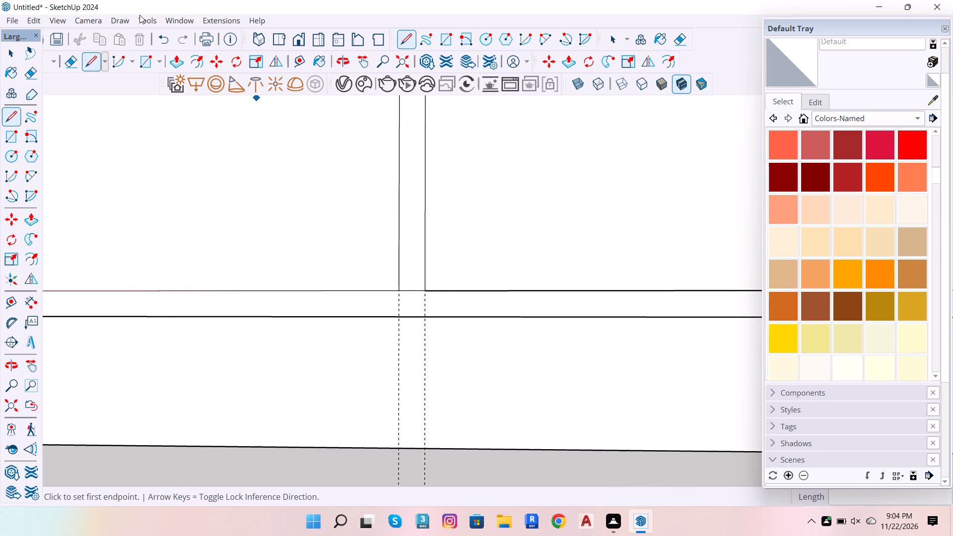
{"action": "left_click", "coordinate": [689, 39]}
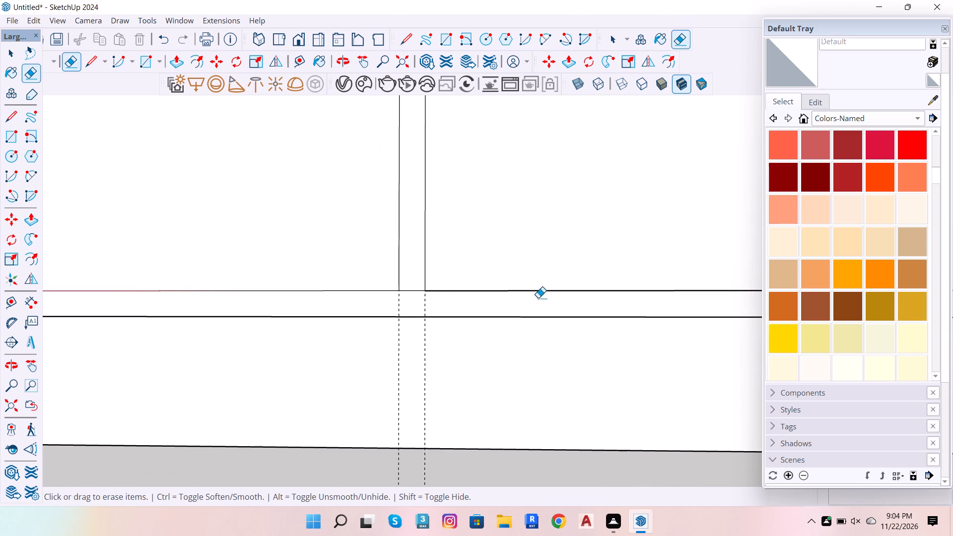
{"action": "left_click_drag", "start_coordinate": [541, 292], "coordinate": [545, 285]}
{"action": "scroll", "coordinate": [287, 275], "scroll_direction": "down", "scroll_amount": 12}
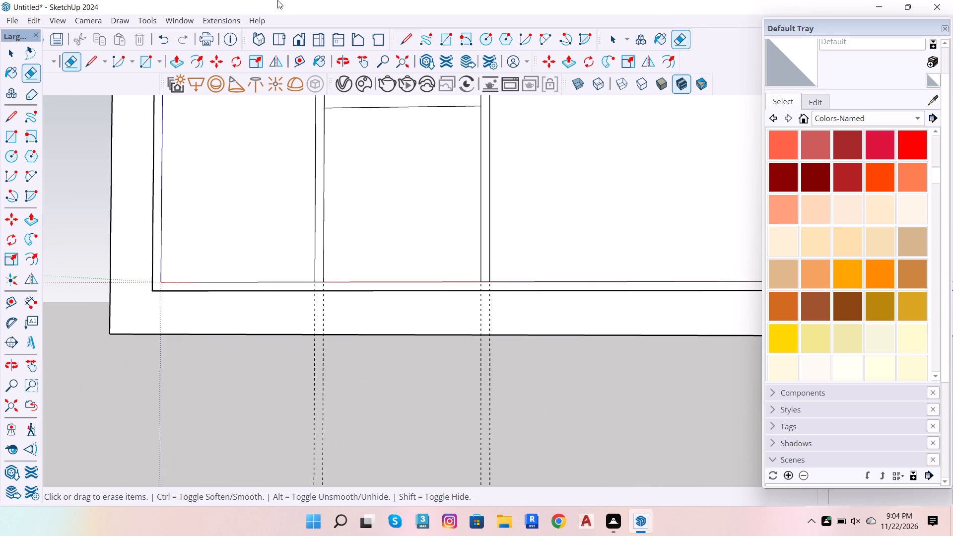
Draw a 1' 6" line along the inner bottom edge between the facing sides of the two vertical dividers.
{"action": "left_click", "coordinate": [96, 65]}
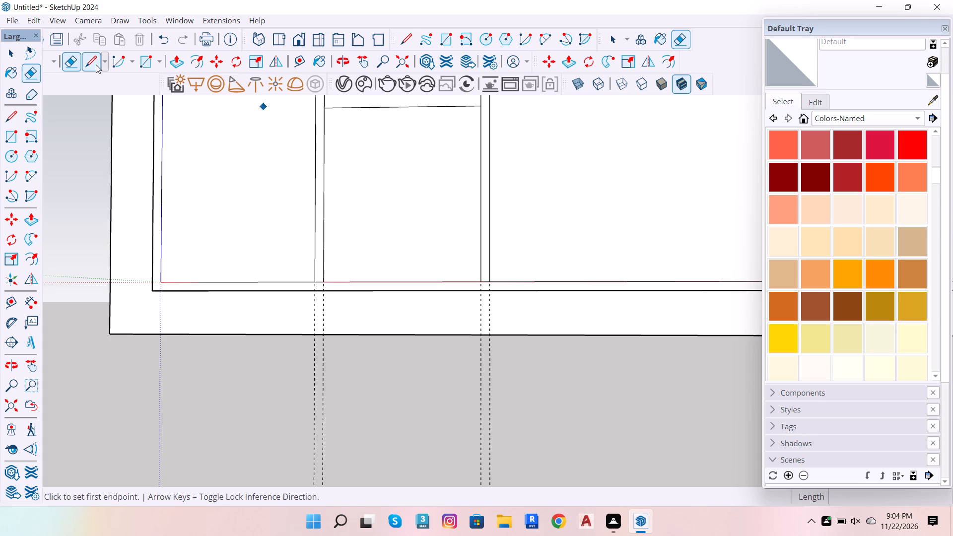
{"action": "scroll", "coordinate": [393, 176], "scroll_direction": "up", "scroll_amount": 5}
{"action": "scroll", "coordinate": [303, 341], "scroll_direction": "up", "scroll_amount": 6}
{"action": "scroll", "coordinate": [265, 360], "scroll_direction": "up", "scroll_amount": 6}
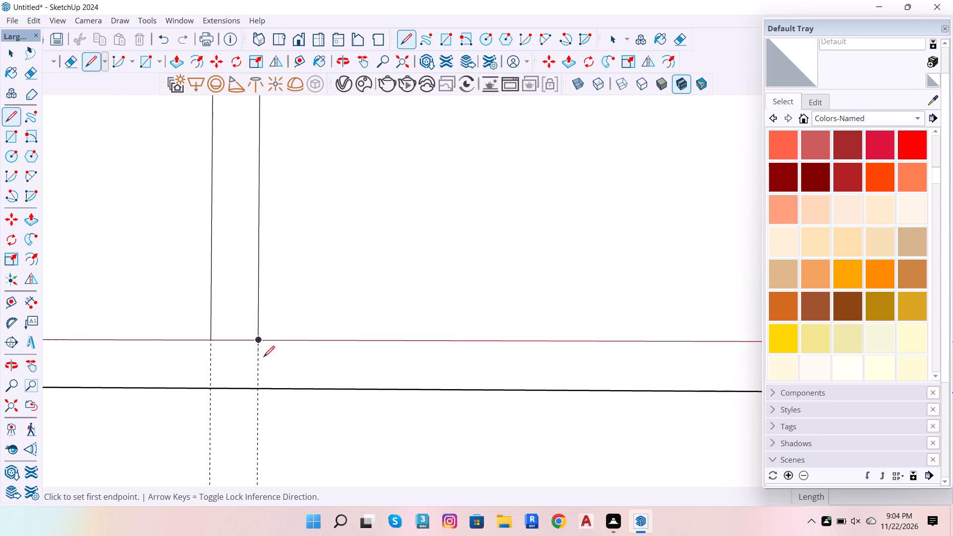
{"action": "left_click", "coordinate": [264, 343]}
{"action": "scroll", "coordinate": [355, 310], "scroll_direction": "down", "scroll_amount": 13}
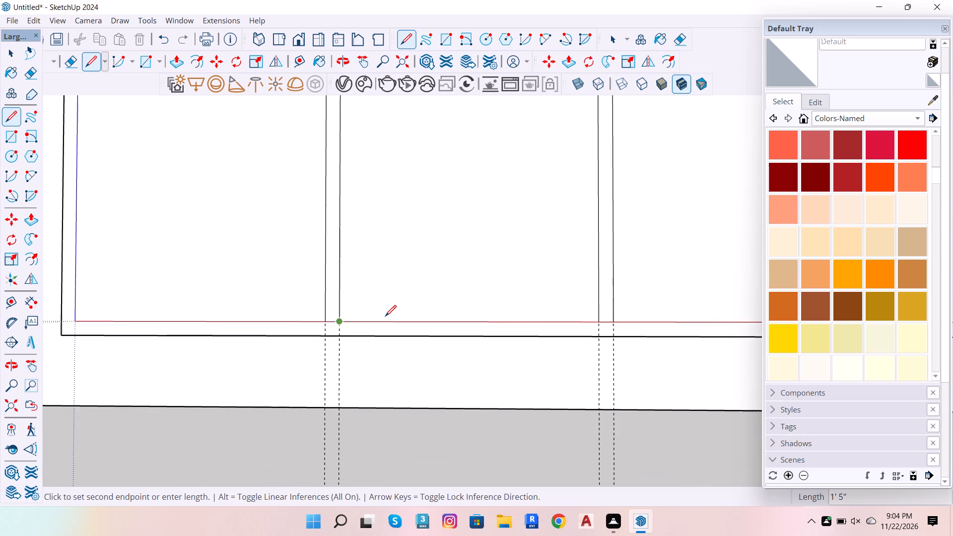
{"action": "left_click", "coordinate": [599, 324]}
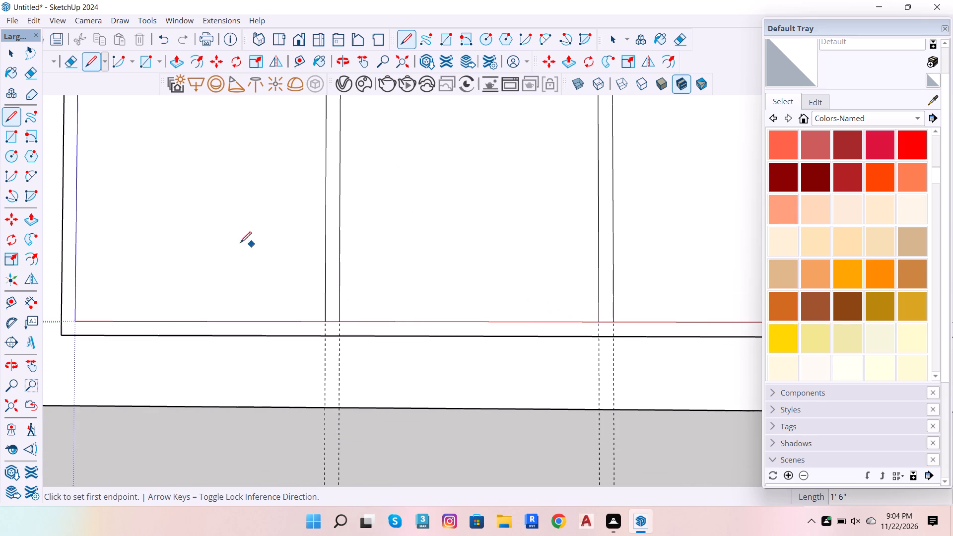
Undo the bottom line work, the horizontal divisions between the two dividers, and the lowest horizontal guide.
{"action": "scroll", "coordinate": [451, 198], "scroll_direction": "down", "scroll_amount": 6}
{"action": "scroll", "coordinate": [476, 284], "scroll_direction": "down", "scroll_amount": 7}
{"action": "scroll", "coordinate": [496, 249], "scroll_direction": "down", "scroll_amount": 6}
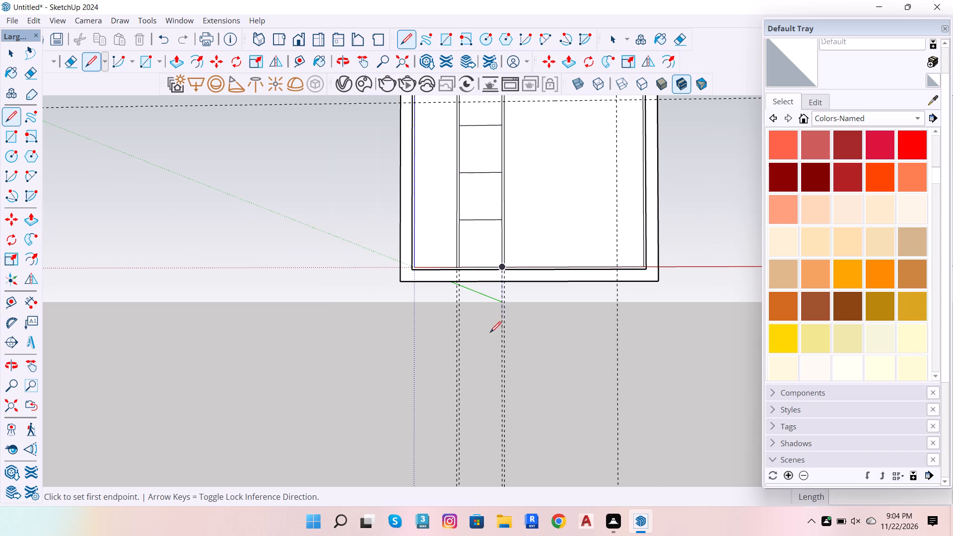
{"action": "scroll", "coordinate": [632, 330], "scroll_direction": "down", "scroll_amount": 7}
{"action": "scroll", "coordinate": [713, 68], "scroll_direction": "up", "scroll_amount": 5}
{"action": "scroll", "coordinate": [554, 148], "scroll_direction": "up", "scroll_amount": 6}
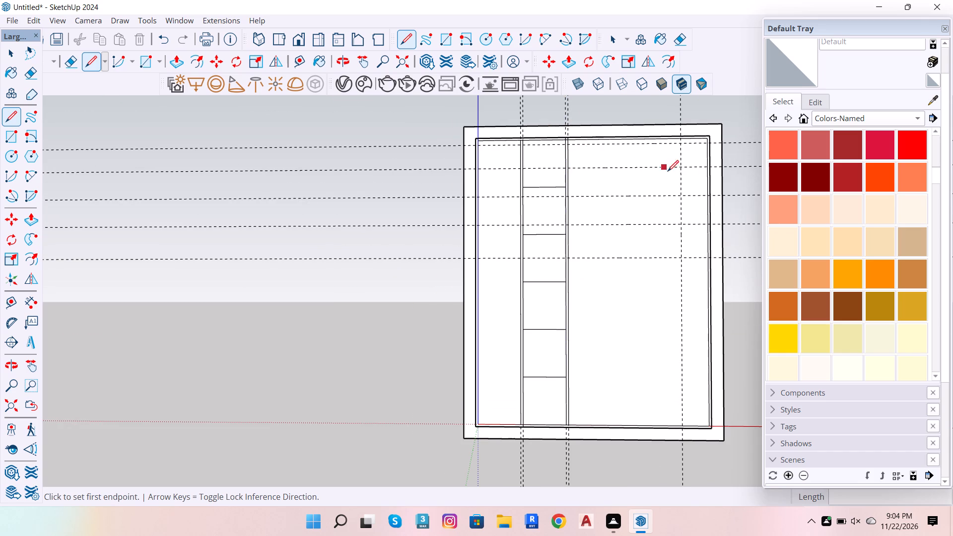
{"action": "scroll", "coordinate": [681, 185], "scroll_direction": "up", "scroll_amount": 4}
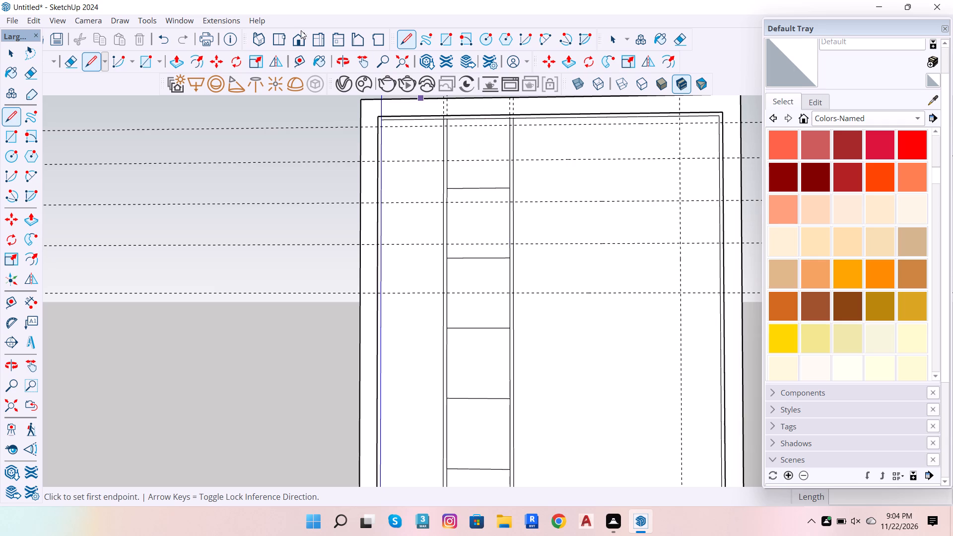
{"action": "key", "text": "ctrl+z"}
{"action": "key", "text": "ctrl+z"}
{"action": "key", "text": "ctrl+z"}
{"action": "key", "text": "ctrl+z"}
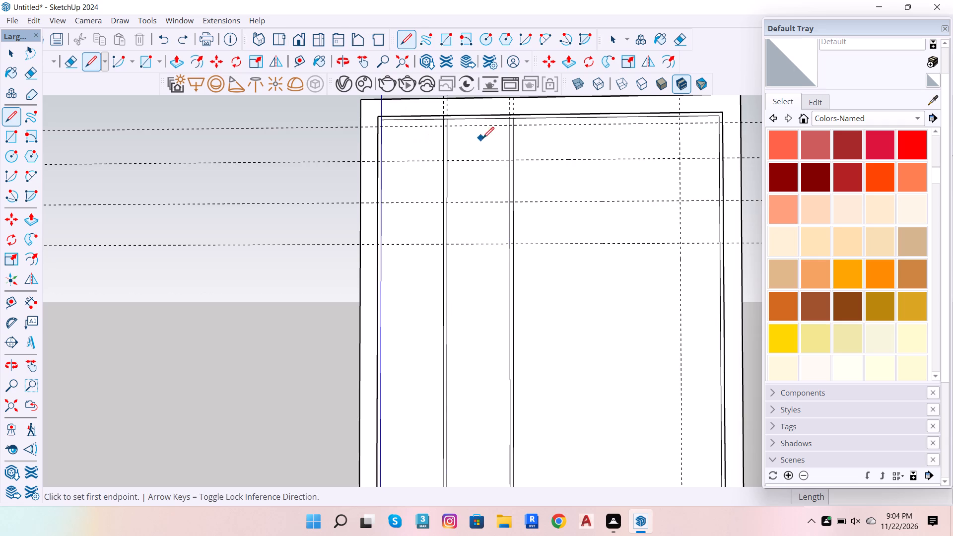
Add a horizontal guide 1'4" below the lowest horizontal guide.
{"action": "scroll", "coordinate": [498, 160], "scroll_direction": "down", "scroll_amount": 4}
{"action": "scroll", "coordinate": [535, 251], "scroll_direction": "up", "scroll_amount": 5}
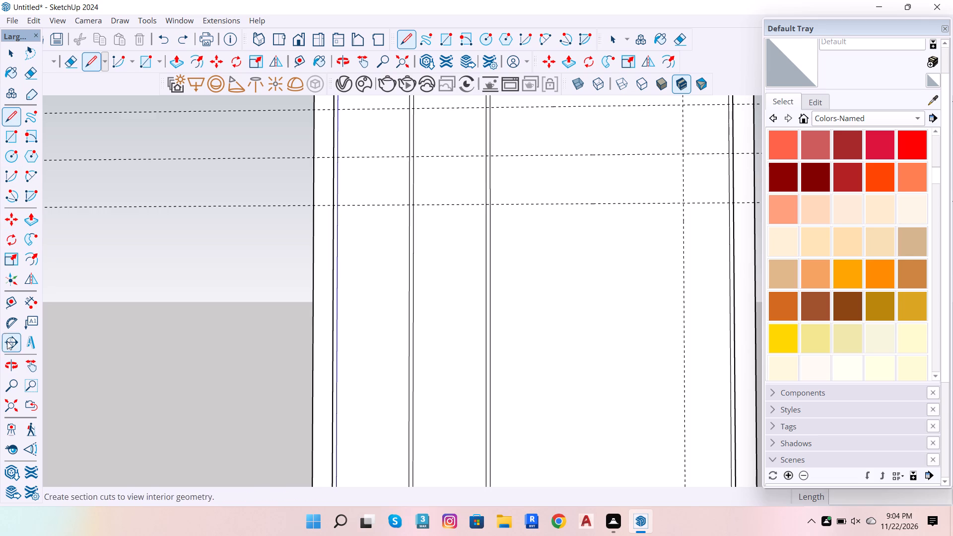
{"action": "left_click", "coordinate": [7, 308]}
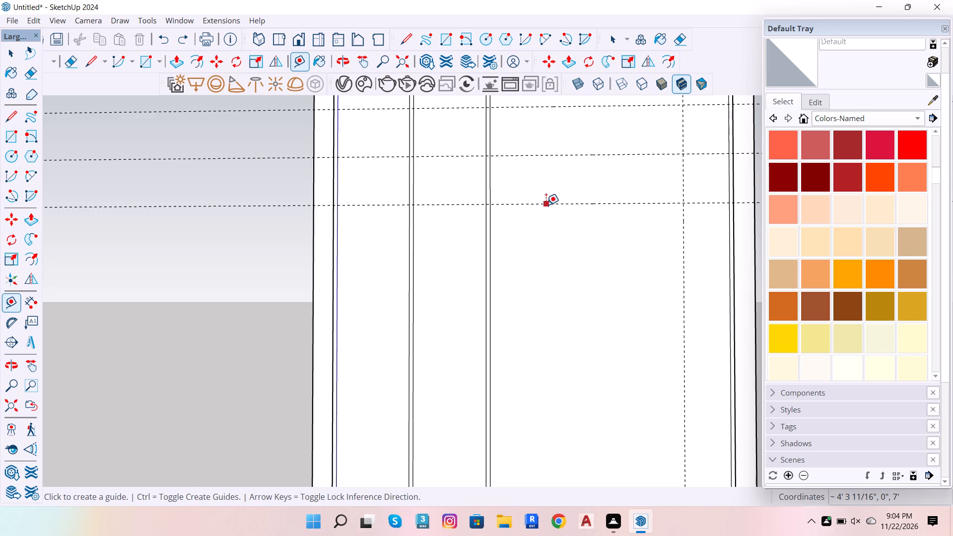
{"action": "left_click", "coordinate": [546, 205]}
{"action": "type", "text": "1';4"}
{"action": "key", "text": "Return"}
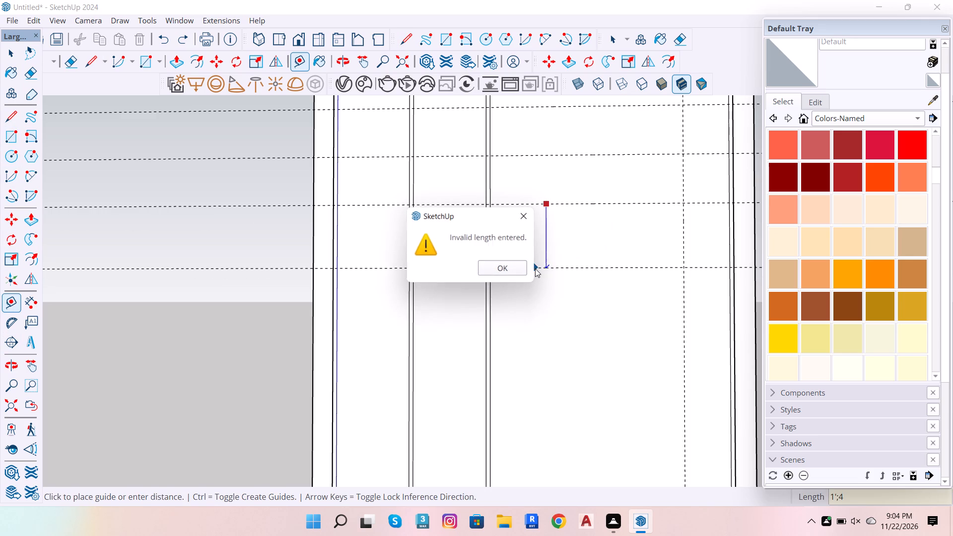
{"action": "left_click", "coordinate": [518, 222]}
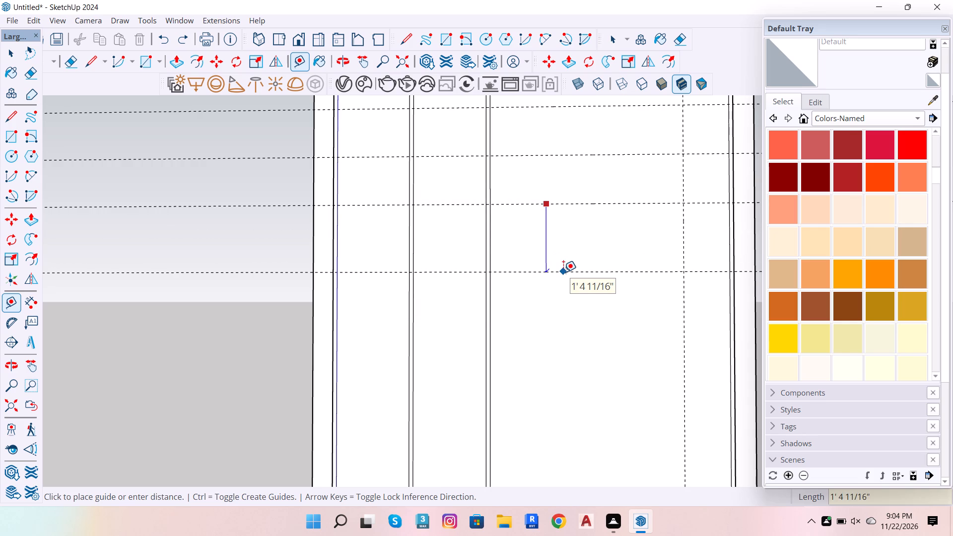
{"action": "type", "text": "1'"}
{"action": "key", "text": "4"}
{"action": "key", "text": "Return"}
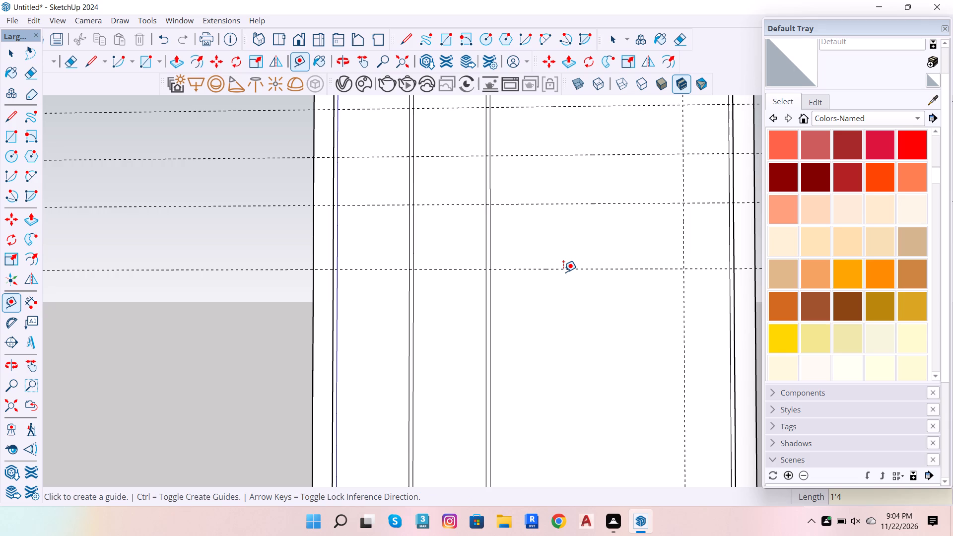
Draw an 8' horizontal line along the second guide from the top, between the frame's inner side edges.
{"action": "left_click", "coordinate": [1, 123]}
{"action": "scroll", "coordinate": [583, 274], "scroll_direction": "down", "scroll_amount": 10}
{"action": "scroll", "coordinate": [646, 226], "scroll_direction": "up", "scroll_amount": 6}
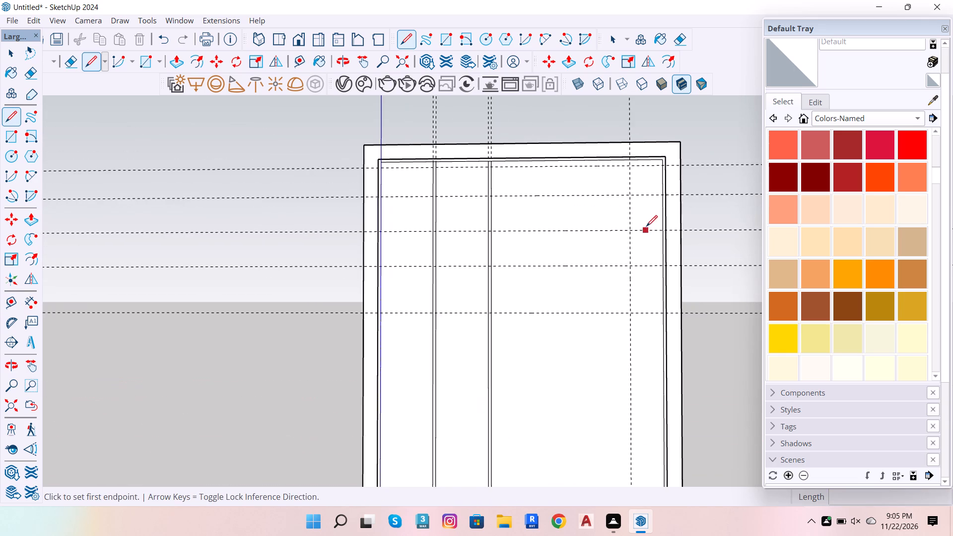
{"action": "scroll", "coordinate": [647, 210], "scroll_direction": "up", "scroll_amount": 6}
{"action": "left_click", "coordinate": [672, 183]}
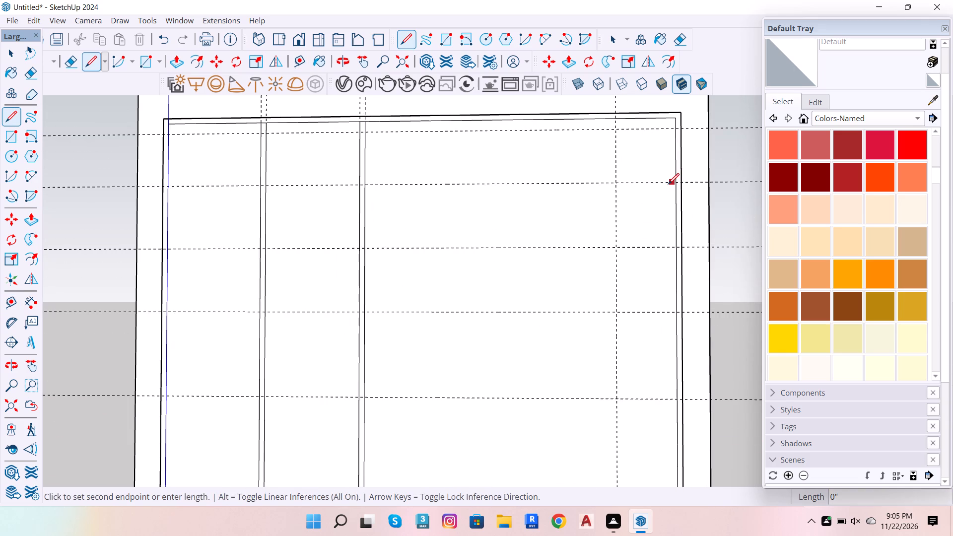
{"action": "key", "text": "ctrl+z"}
{"action": "left_click", "coordinate": [674, 183]}
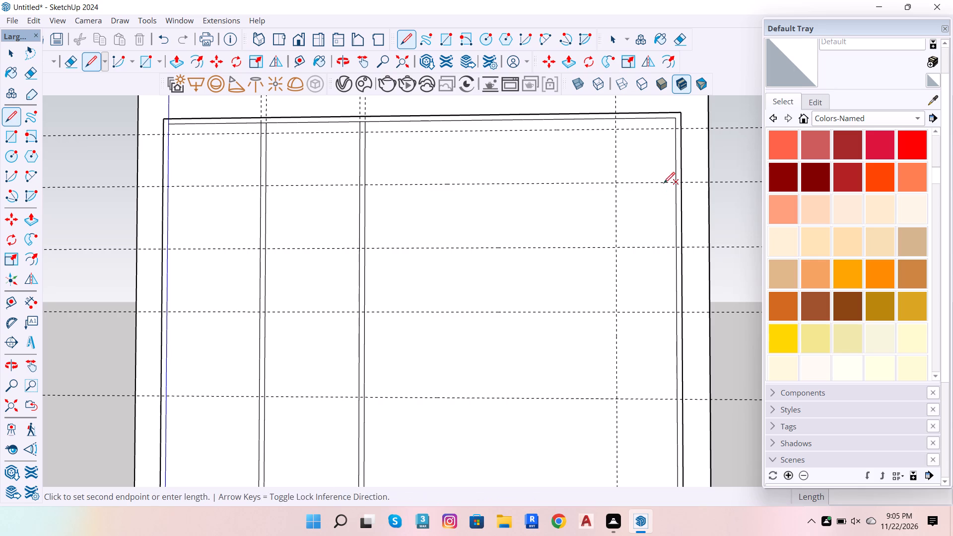
{"action": "left_click", "coordinate": [170, 189]}
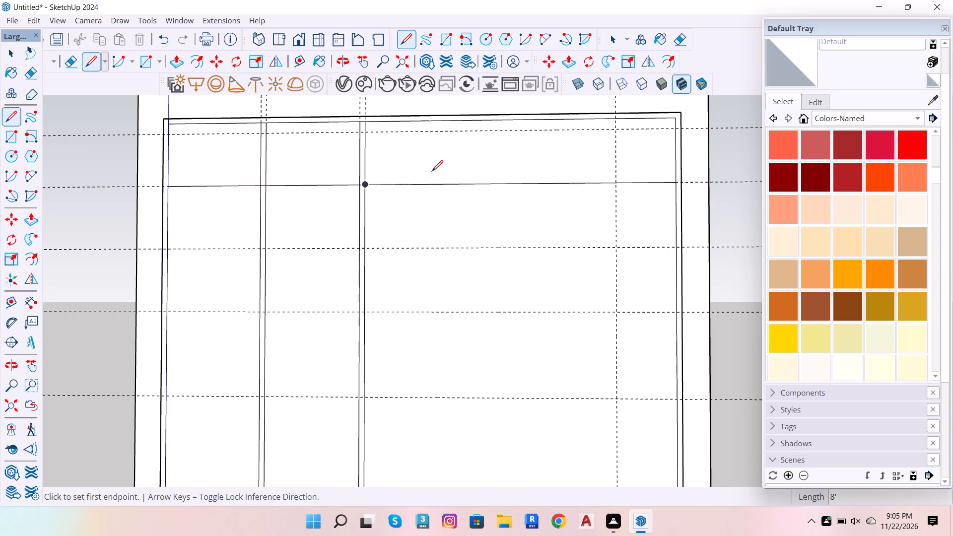
Erase the segments of both vertical dividers that lie above the new horizontal line.
{"action": "scroll", "coordinate": [433, 171], "scroll_direction": "down", "scroll_amount": 6}
{"action": "scroll", "coordinate": [503, 170], "scroll_direction": "up", "scroll_amount": 4}
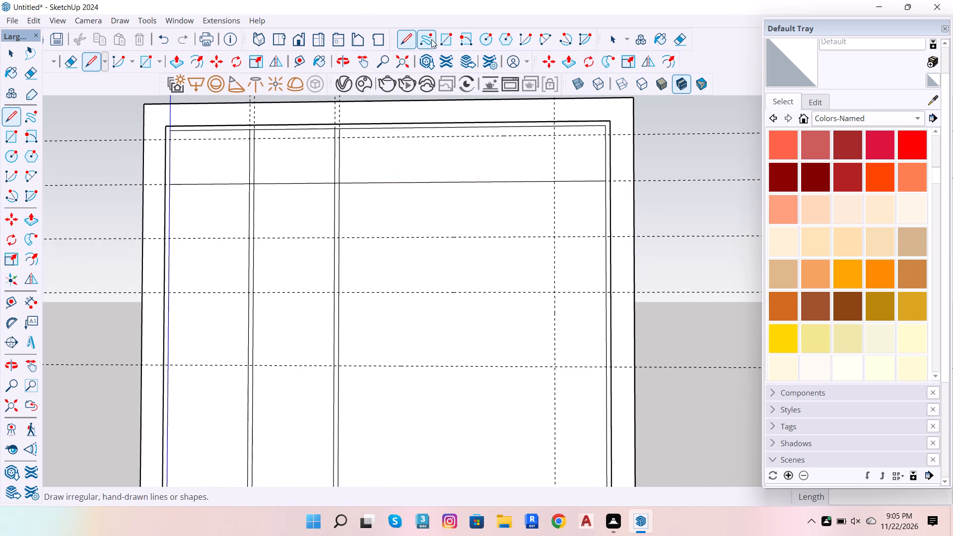
{"action": "left_click", "coordinate": [677, 35]}
{"action": "left_click_drag", "start_coordinate": [236, 159], "coordinate": [362, 159]}
{"action": "scroll", "coordinate": [388, 169], "scroll_direction": "down", "scroll_amount": 4}
{"action": "scroll", "coordinate": [381, 157], "scroll_direction": "up", "scroll_amount": 4}
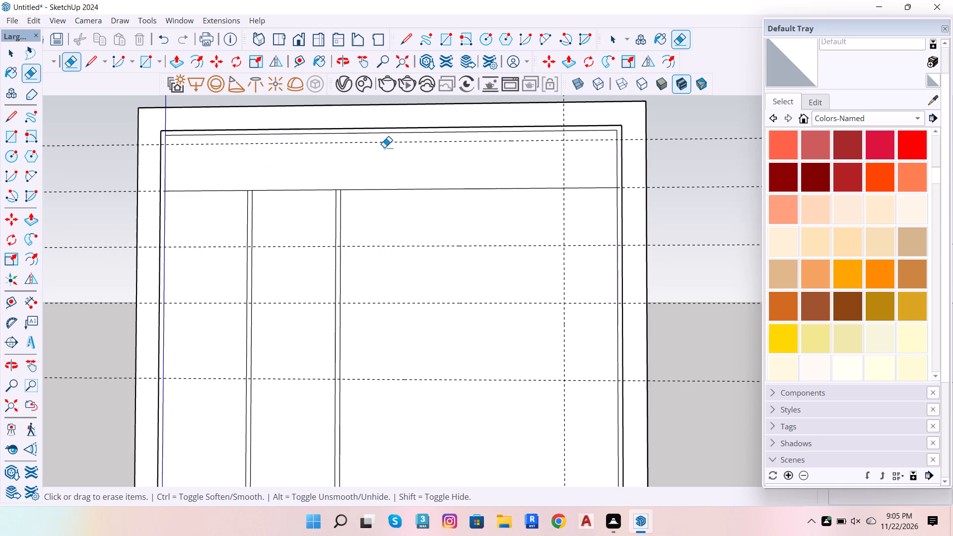
{"action": "left_click", "coordinate": [386, 145]}
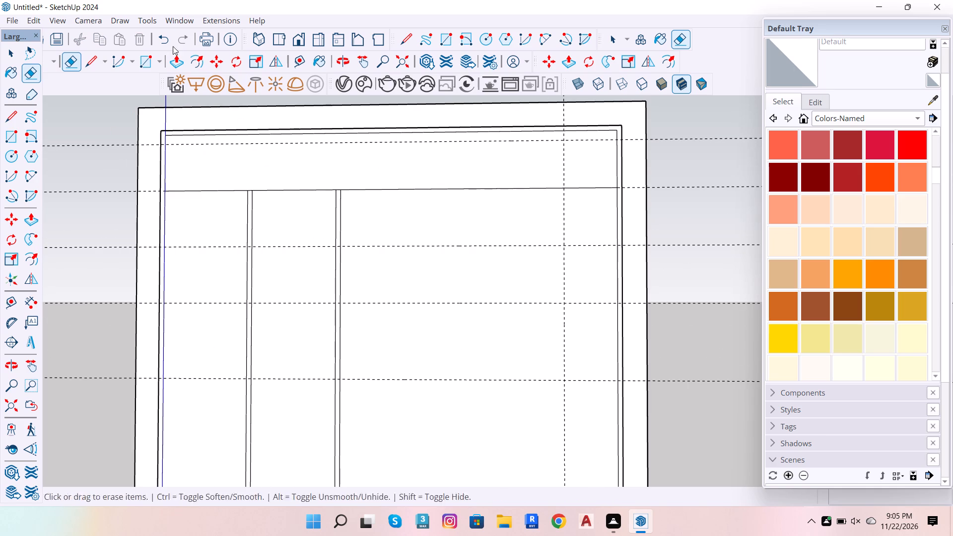
Draw a horizontal line along the topmost guide between the frame's inner side edges.
{"action": "left_click", "coordinate": [90, 58]}
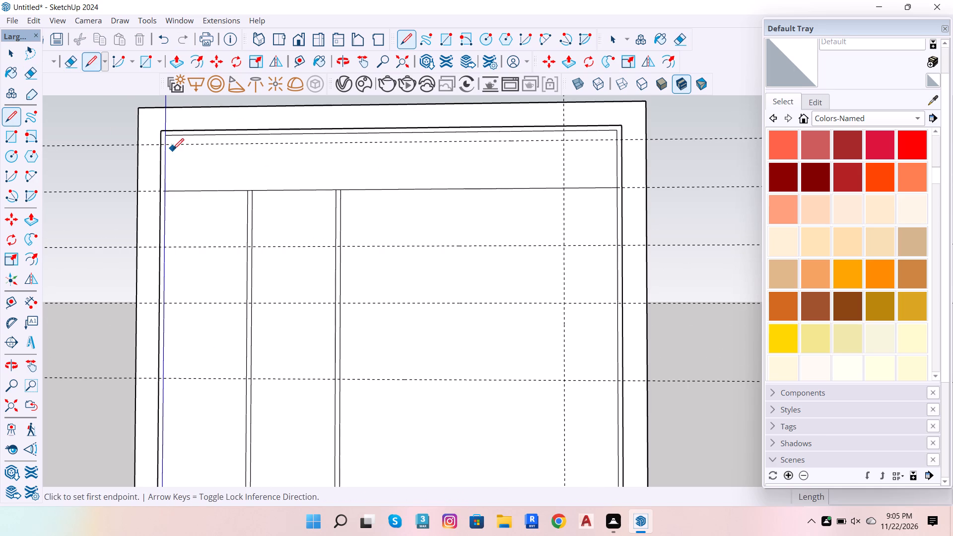
{"action": "left_click", "coordinate": [166, 145]}
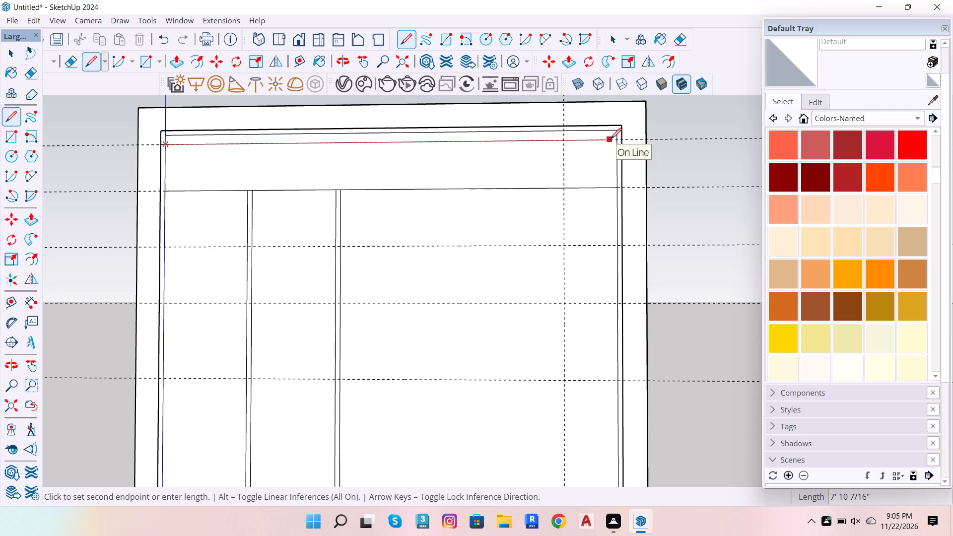
{"action": "left_click", "coordinate": [615, 142]}
Draw 4' 10" horizontal lines along the third and fourth guides from the second vertical divider to the frame's far inner edge.
{"action": "scroll", "coordinate": [463, 163], "scroll_direction": "down", "scroll_amount": 4}
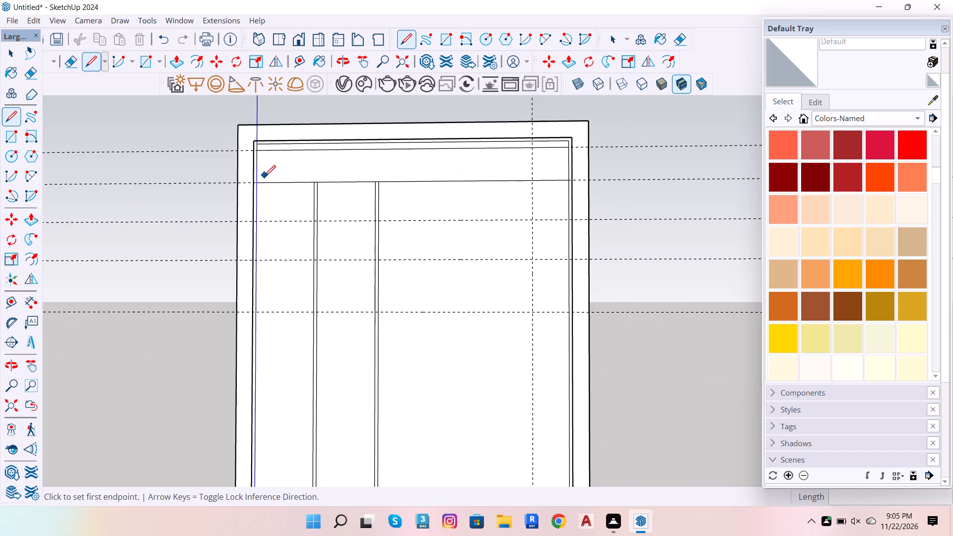
{"action": "scroll", "coordinate": [262, 229], "scroll_direction": "up", "scroll_amount": 1}
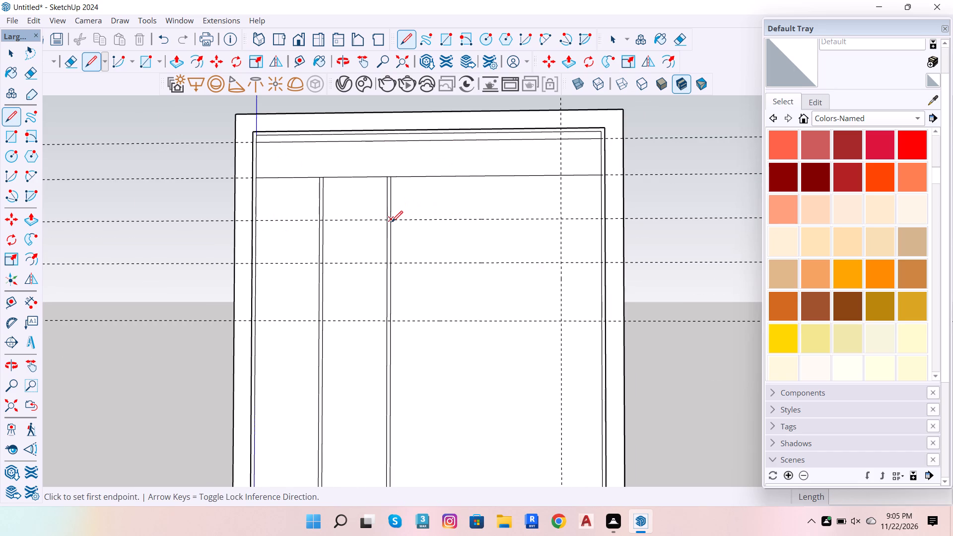
{"action": "left_click", "coordinate": [392, 222]}
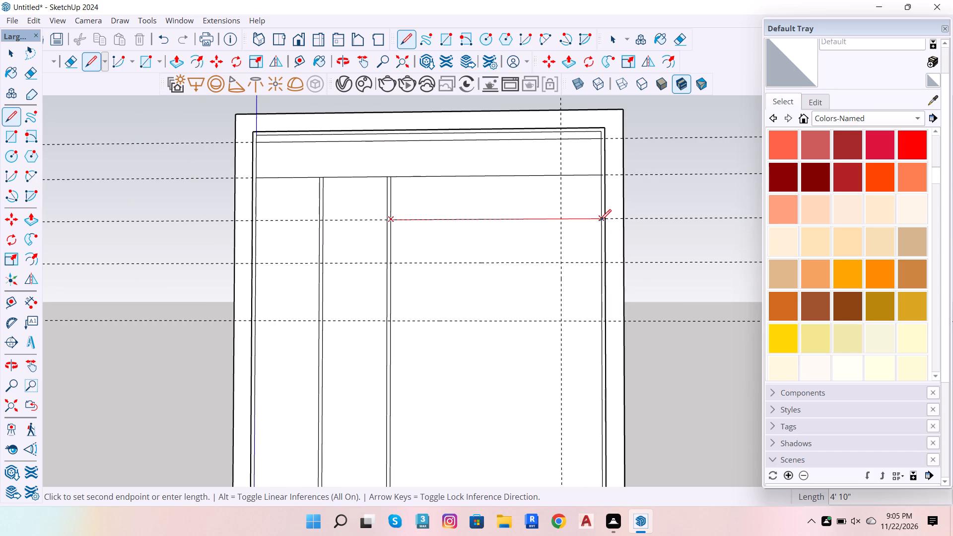
{"action": "left_click", "coordinate": [600, 219]}
{"action": "left_click", "coordinate": [391, 262]}
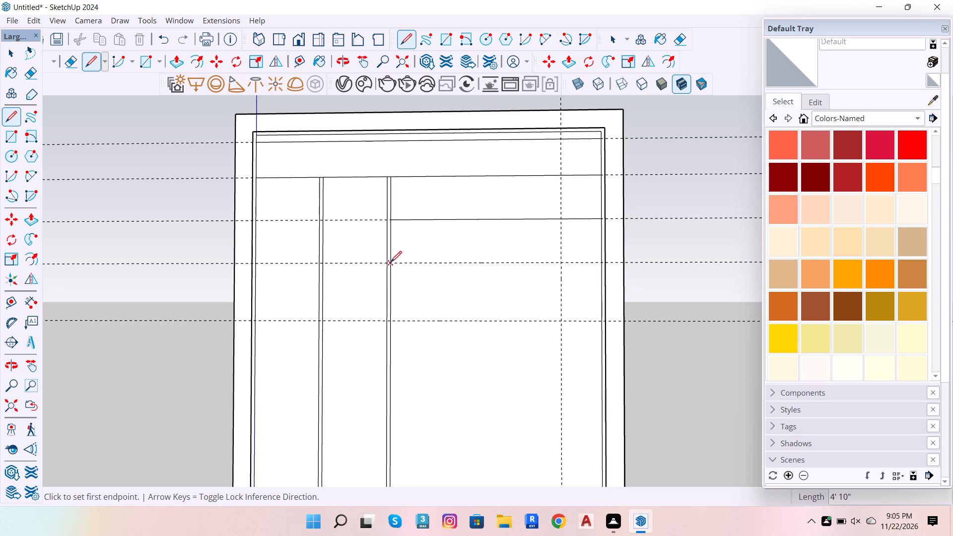
{"action": "left_click", "coordinate": [599, 263]}
{"action": "scroll", "coordinate": [481, 244], "scroll_direction": "down", "scroll_amount": 2}
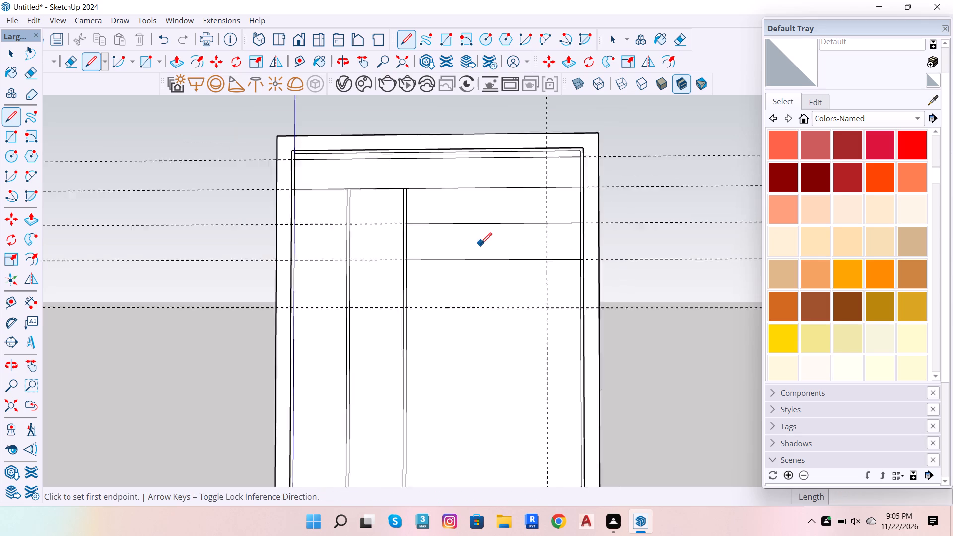
Draw a 4' 10" horizontal line along the lowest guide from the second vertical divider to the frame's far inner edge.
{"action": "scroll", "coordinate": [481, 244], "scroll_direction": "down", "scroll_amount": 5}
{"action": "scroll", "coordinate": [429, 281], "scroll_direction": "up", "scroll_amount": 12}
{"action": "left_click", "coordinate": [438, 285]}
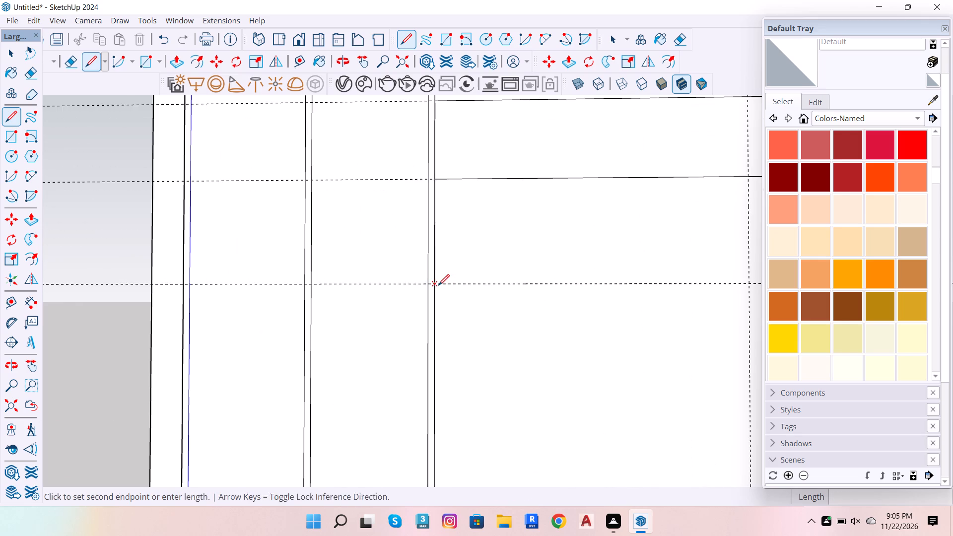
{"action": "scroll", "coordinate": [424, 263], "scroll_direction": "down", "scroll_amount": 6}
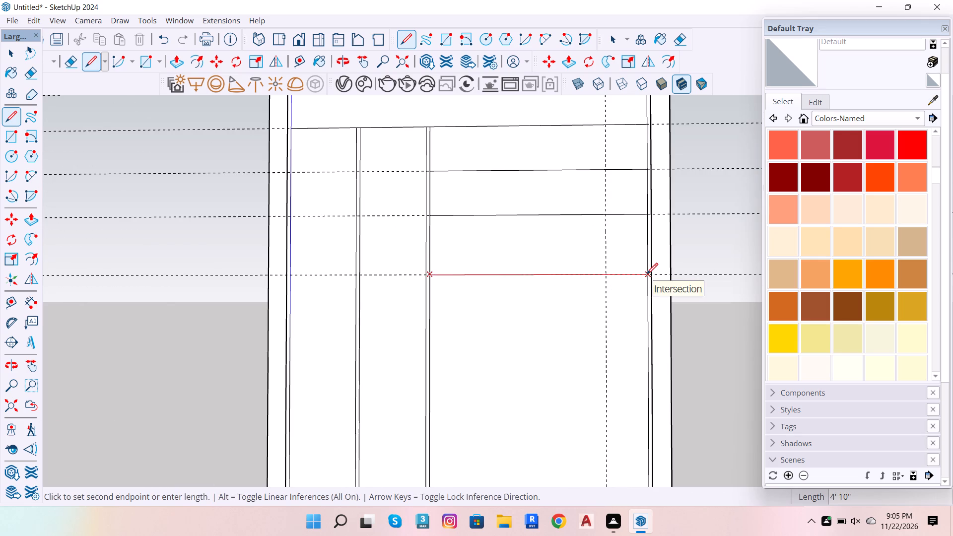
{"action": "left_click", "coordinate": [647, 274]}
{"action": "scroll", "coordinate": [466, 134], "scroll_direction": "down", "scroll_amount": 6}
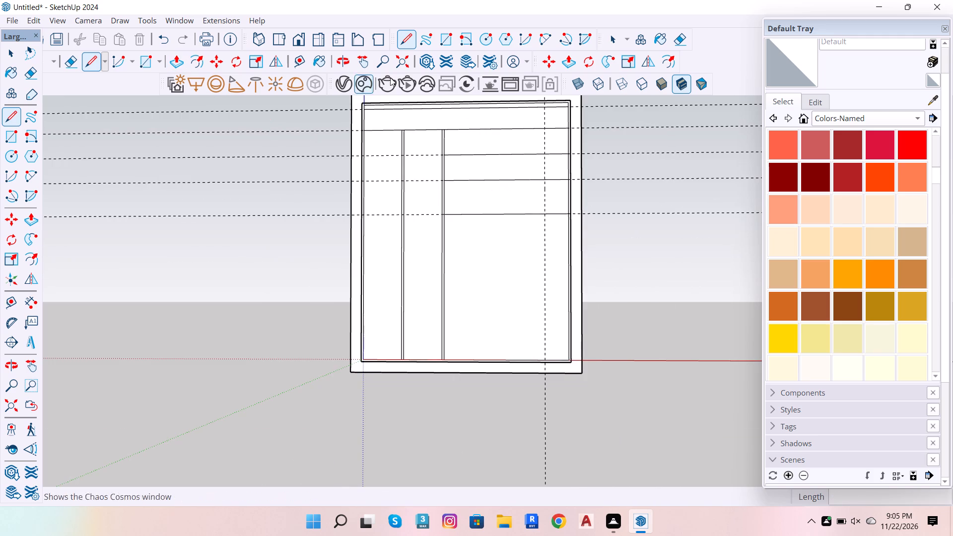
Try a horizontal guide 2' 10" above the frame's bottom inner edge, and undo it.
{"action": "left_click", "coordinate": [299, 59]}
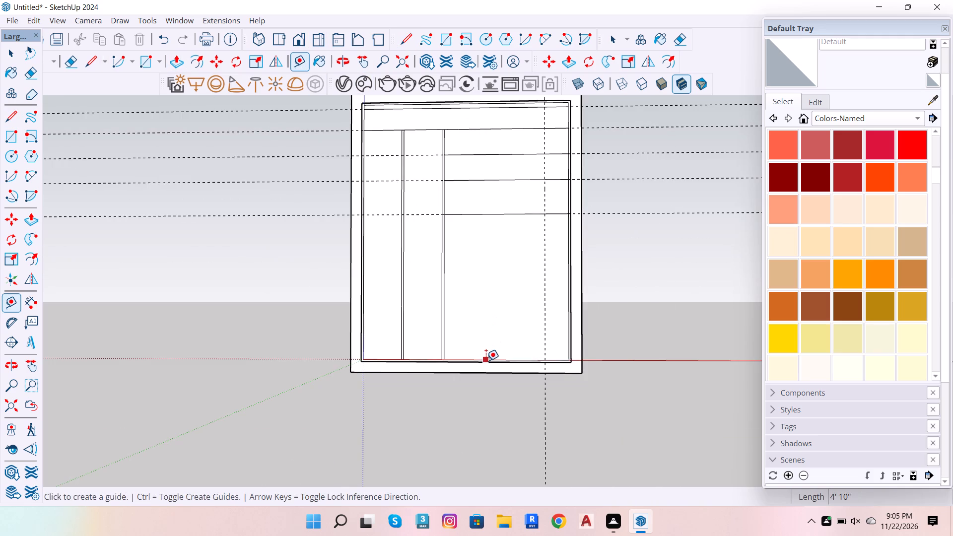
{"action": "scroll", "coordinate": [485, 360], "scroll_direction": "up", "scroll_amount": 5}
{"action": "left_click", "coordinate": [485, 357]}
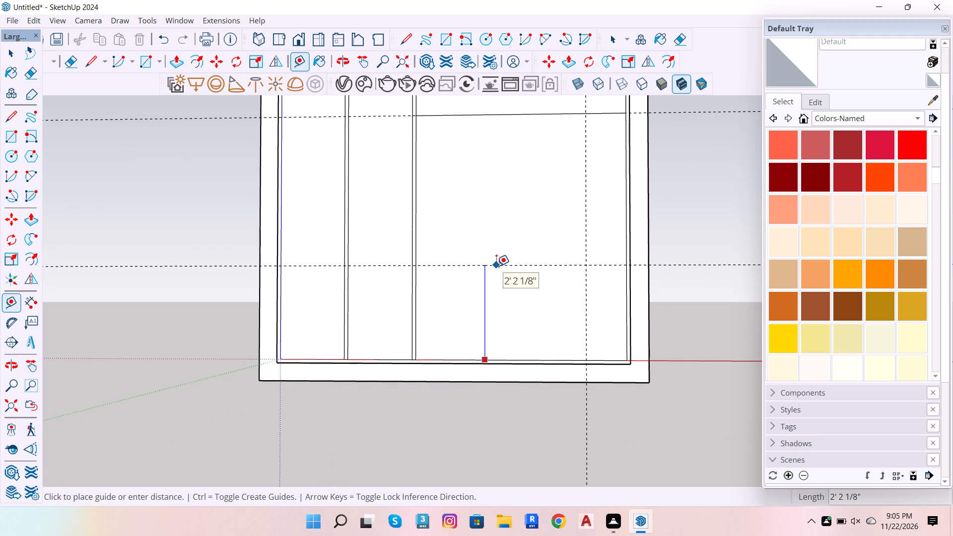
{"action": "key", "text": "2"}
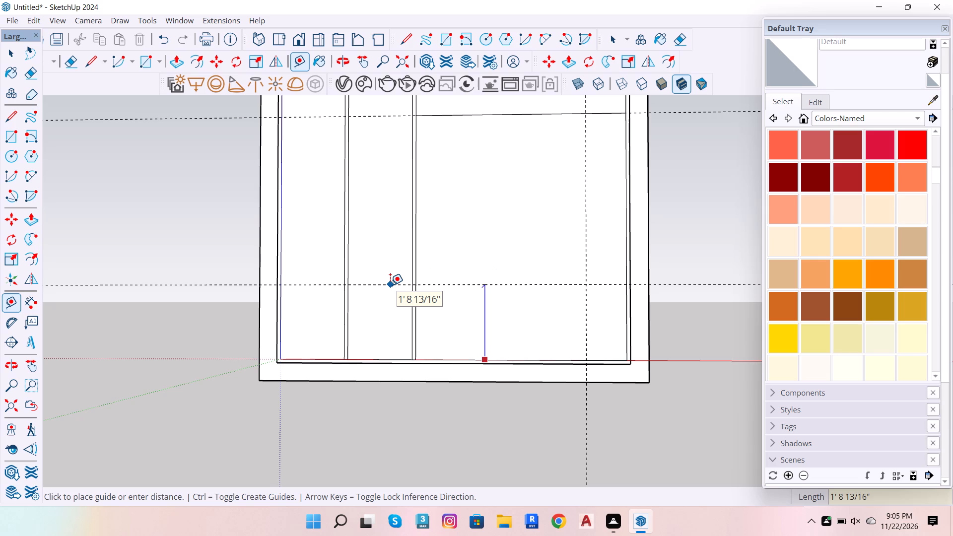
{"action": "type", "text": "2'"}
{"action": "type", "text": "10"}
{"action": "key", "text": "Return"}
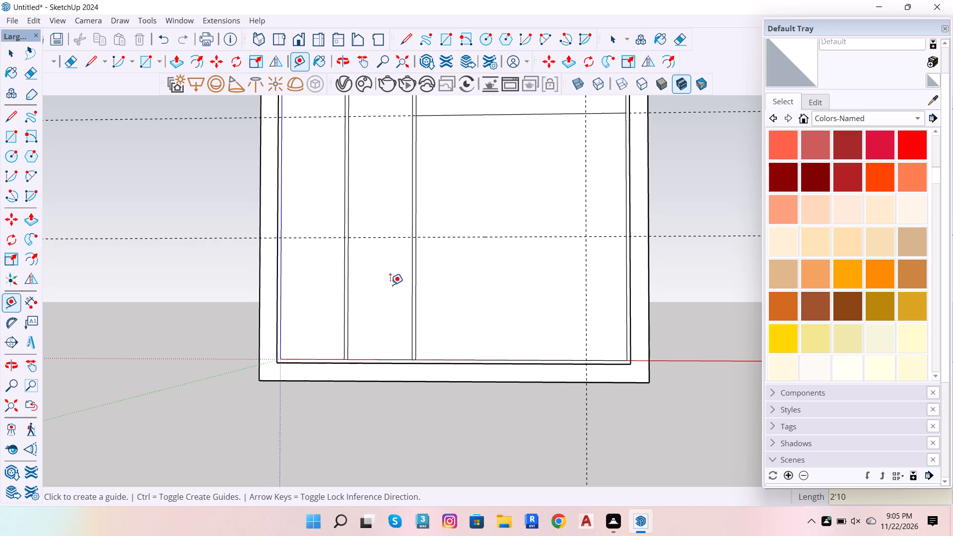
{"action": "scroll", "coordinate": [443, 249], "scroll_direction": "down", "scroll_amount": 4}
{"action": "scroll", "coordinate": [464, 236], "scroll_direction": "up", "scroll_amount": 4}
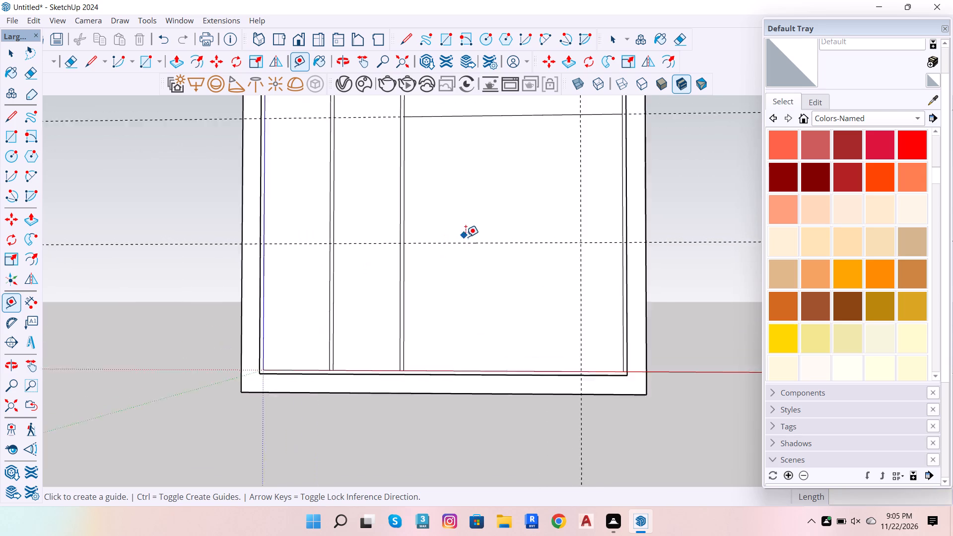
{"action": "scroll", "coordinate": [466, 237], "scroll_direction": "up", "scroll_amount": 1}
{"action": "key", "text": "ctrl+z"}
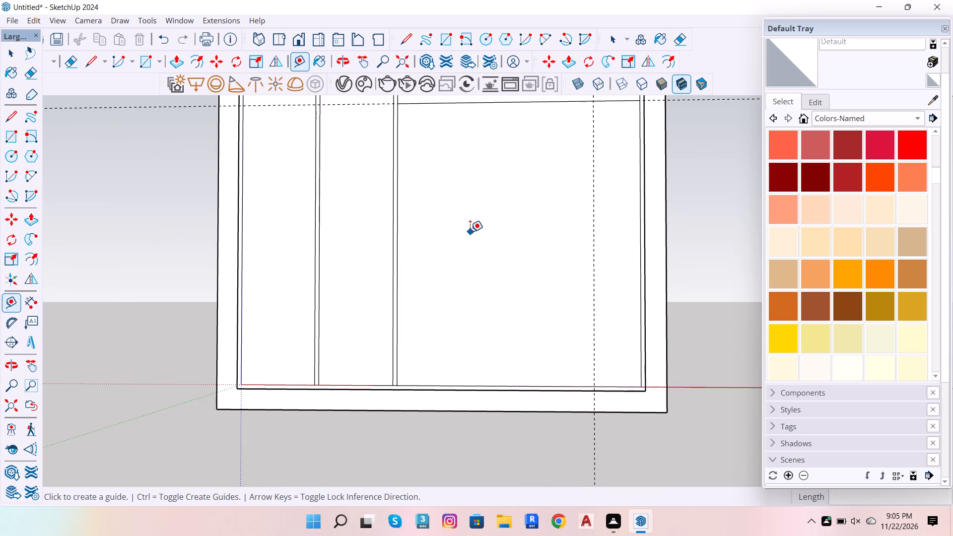
Place a horizontal guide 4" above the frame's bottom inner edge and another 2' 10" above that guide.
{"action": "scroll", "coordinate": [489, 375], "scroll_direction": "up", "scroll_amount": 5}
{"action": "left_click", "coordinate": [494, 389]}
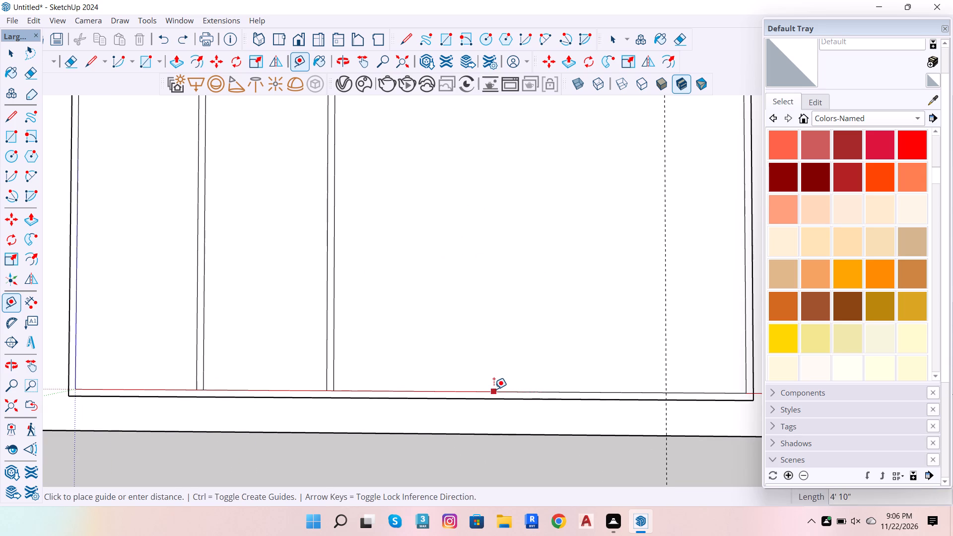
{"action": "key", "text": "4"}
{"action": "key", "text": "Return"}
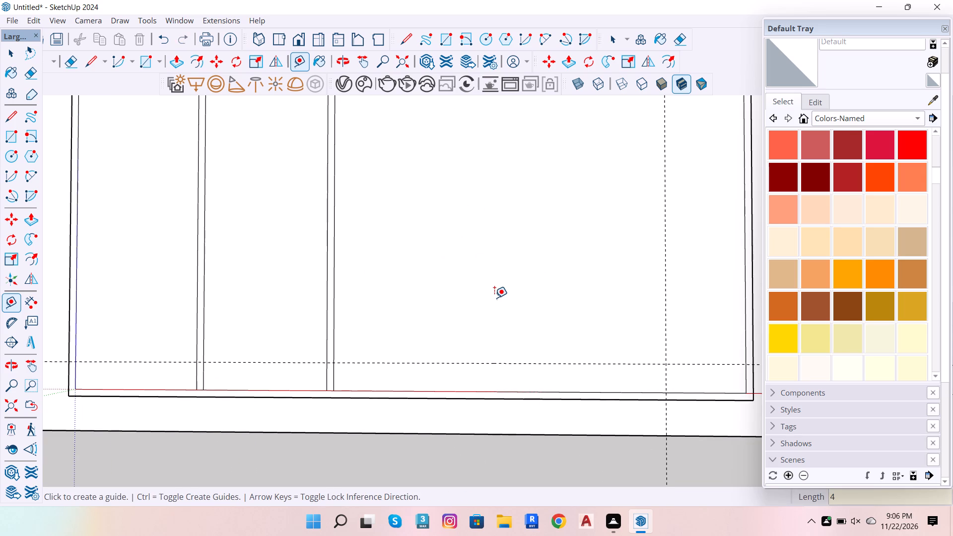
{"action": "left_click", "coordinate": [486, 363]}
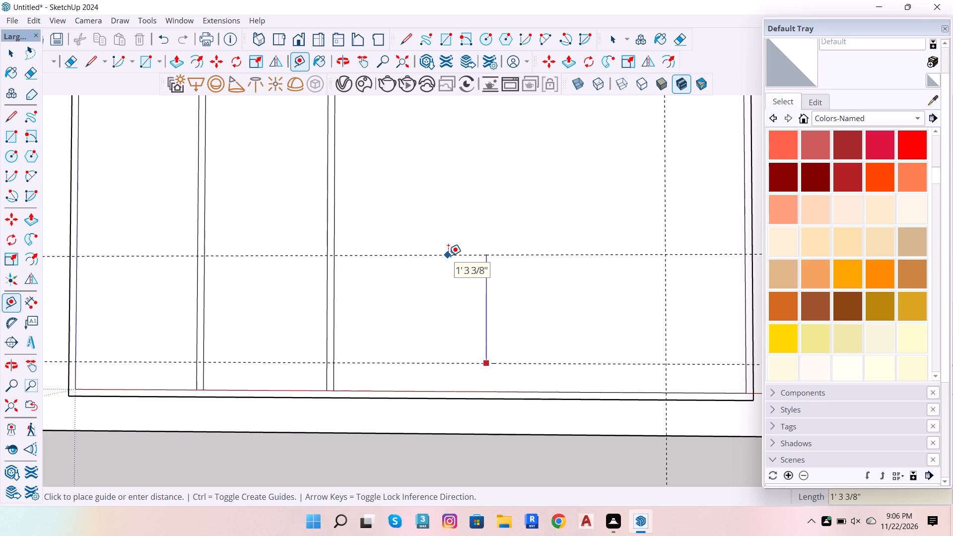
{"action": "type", "text": "2'10"}
{"action": "key", "text": "Return"}
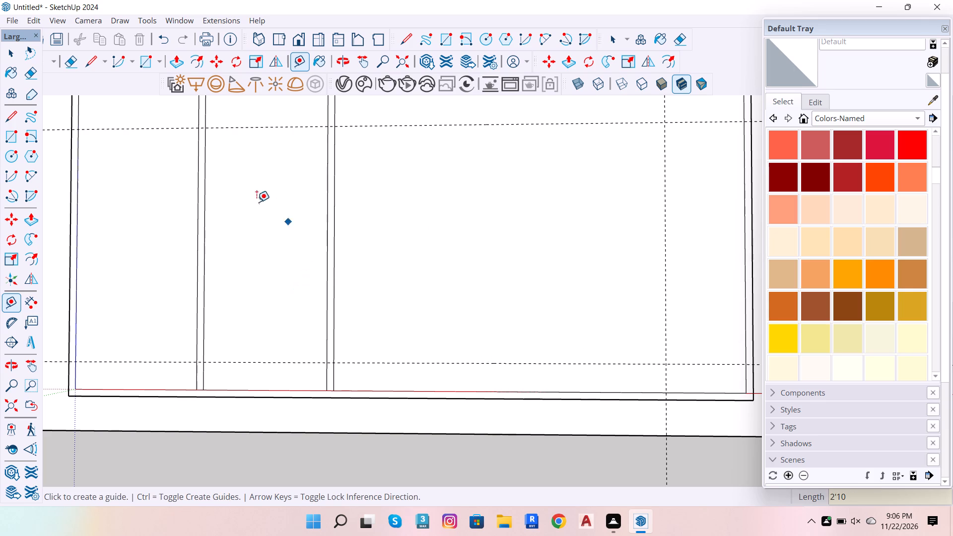
Draw a 4' 10" horizontal line along the 2' 10" guide from the second vertical divider to the frame's far inner edge.
{"action": "left_click", "coordinate": [408, 42]}
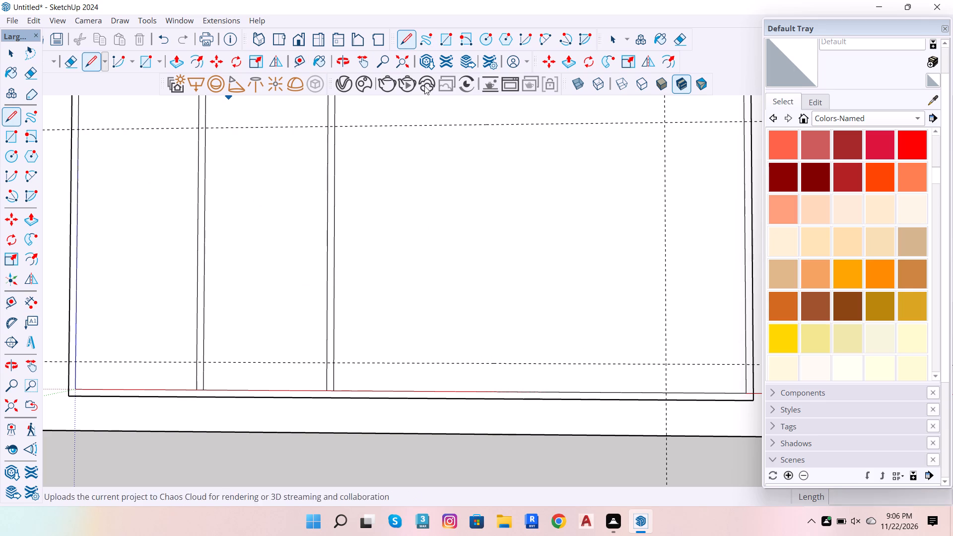
{"action": "left_click", "coordinate": [337, 127]}
{"action": "scroll", "coordinate": [475, 156], "scroll_direction": "down", "scroll_amount": 7}
{"action": "scroll", "coordinate": [561, 145], "scroll_direction": "up", "scroll_amount": 3}
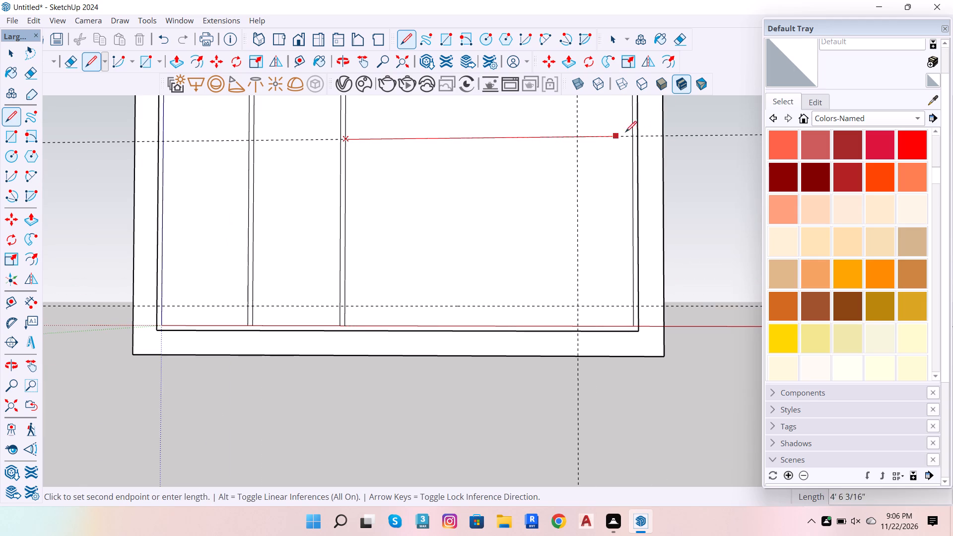
{"action": "left_click", "coordinate": [631, 135]}
{"action": "scroll", "coordinate": [208, 190], "scroll_direction": "down", "scroll_amount": 2}
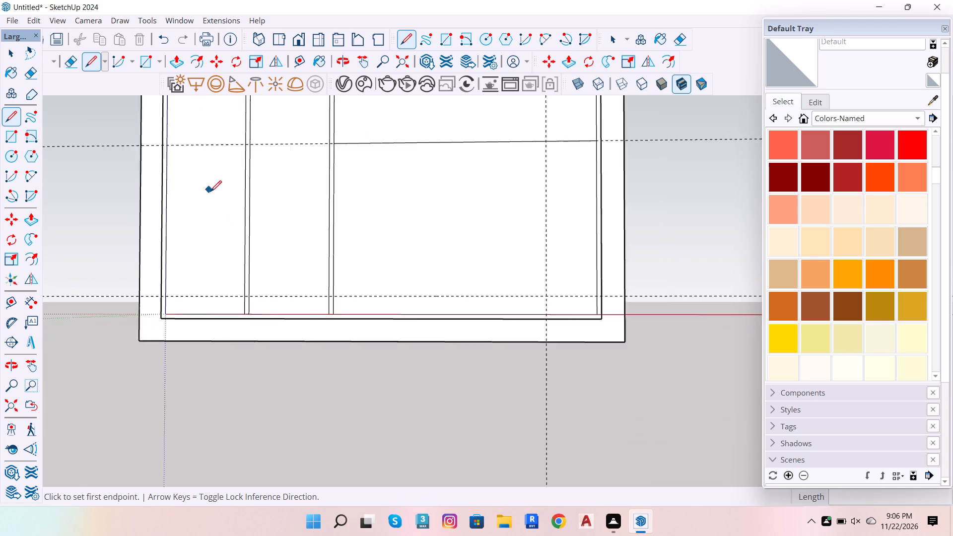
{"action": "scroll", "coordinate": [210, 192], "scroll_direction": "down", "scroll_amount": 5}
{"action": "scroll", "coordinate": [302, 173], "scroll_direction": "up", "scroll_amount": 5}
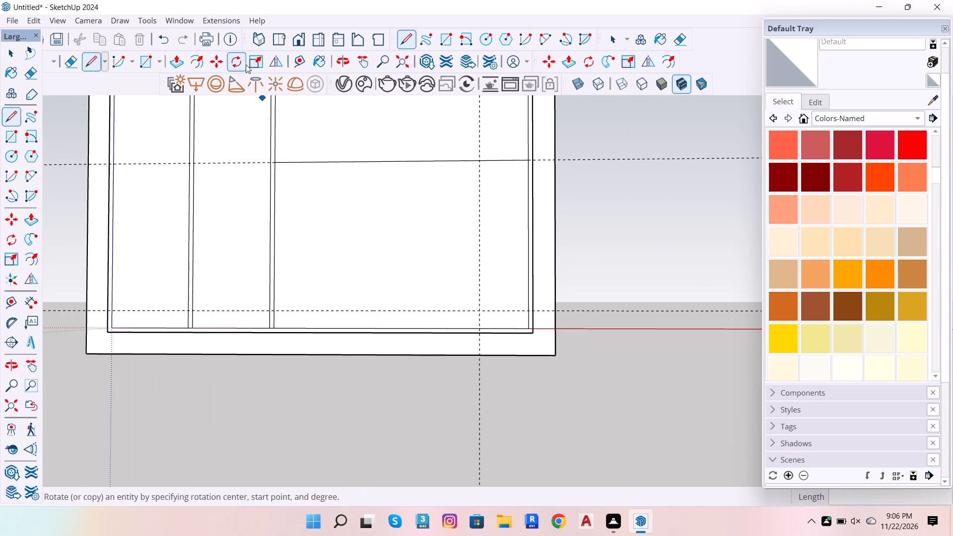
Place two horizontal guides offset 2.6" from the new line, one below it and one above it.
{"action": "left_click", "coordinate": [301, 64]}
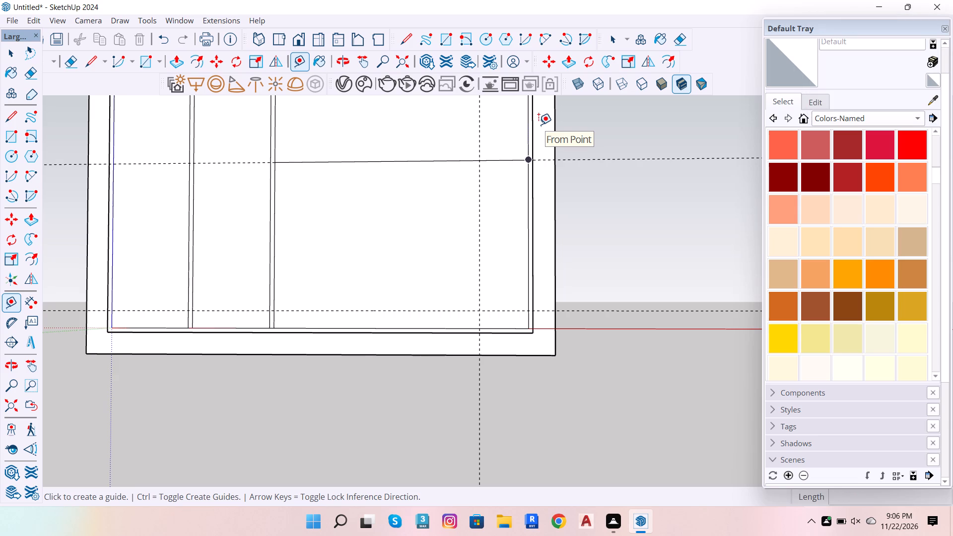
{"action": "left_click", "coordinate": [329, 159]}
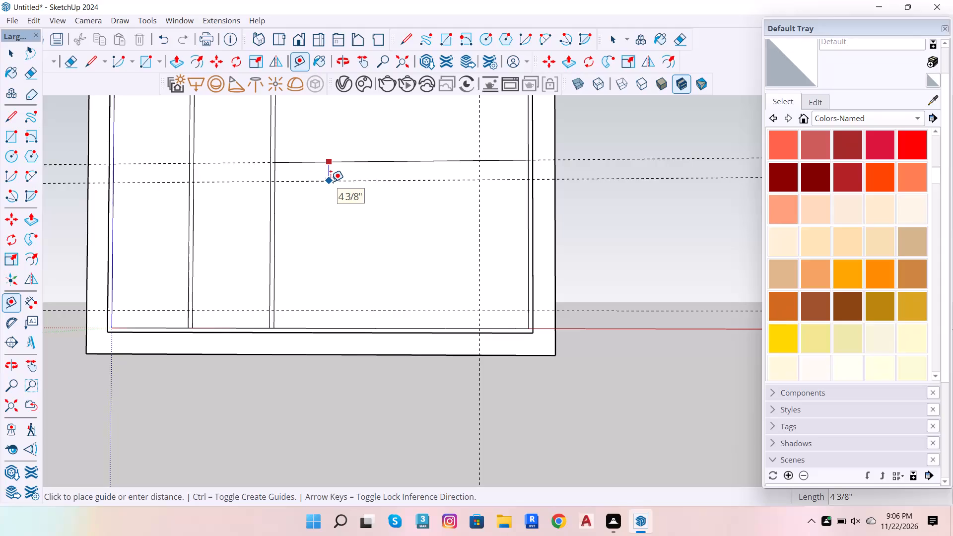
{"action": "type", "text": "2.6"}
{"action": "key", "text": "Return"}
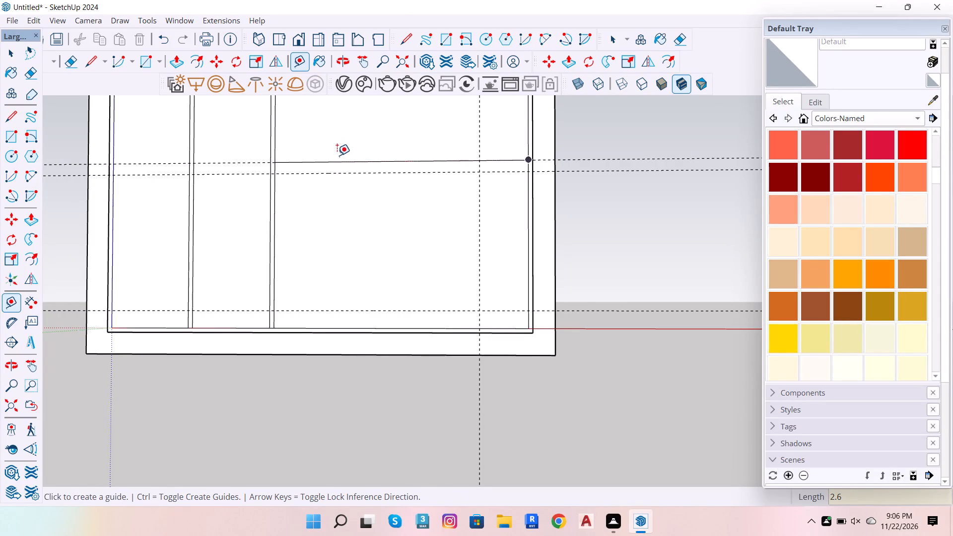
{"action": "left_click", "coordinate": [338, 161]}
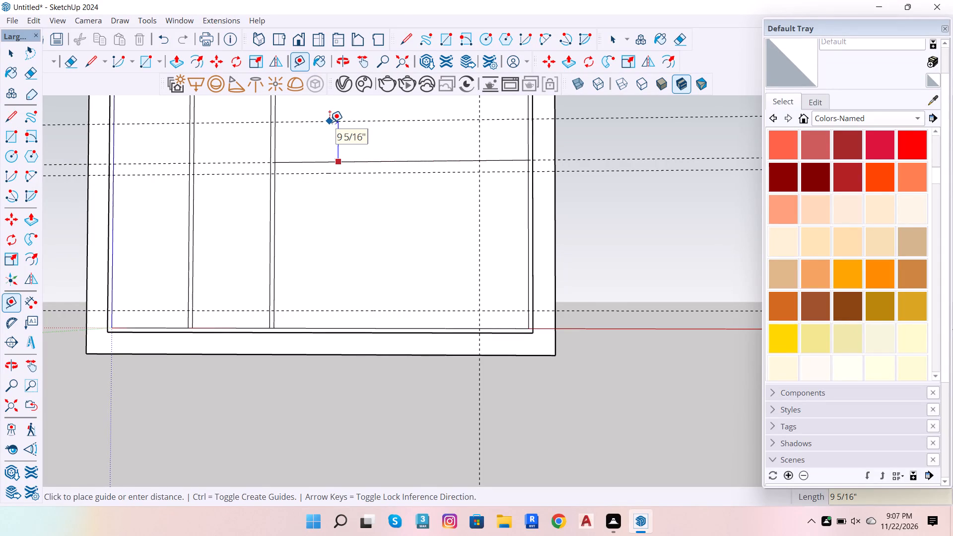
{"action": "type", "text": "2.6"}
{"action": "key", "text": "Return"}
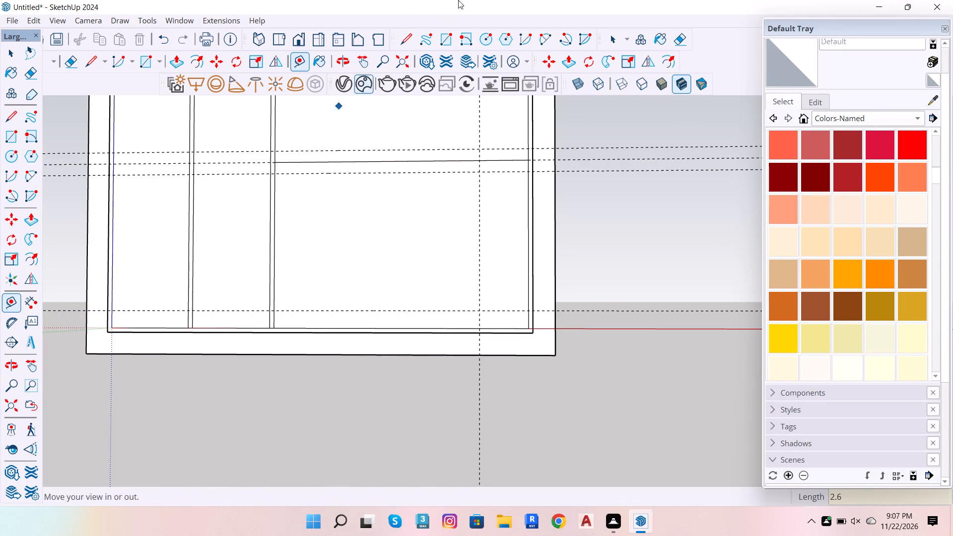
Draw 4' 10" horizontal lines along both 2.6" offset guides between the second vertical divider and the frame's far inner edge.
{"action": "left_click", "coordinate": [86, 63]}
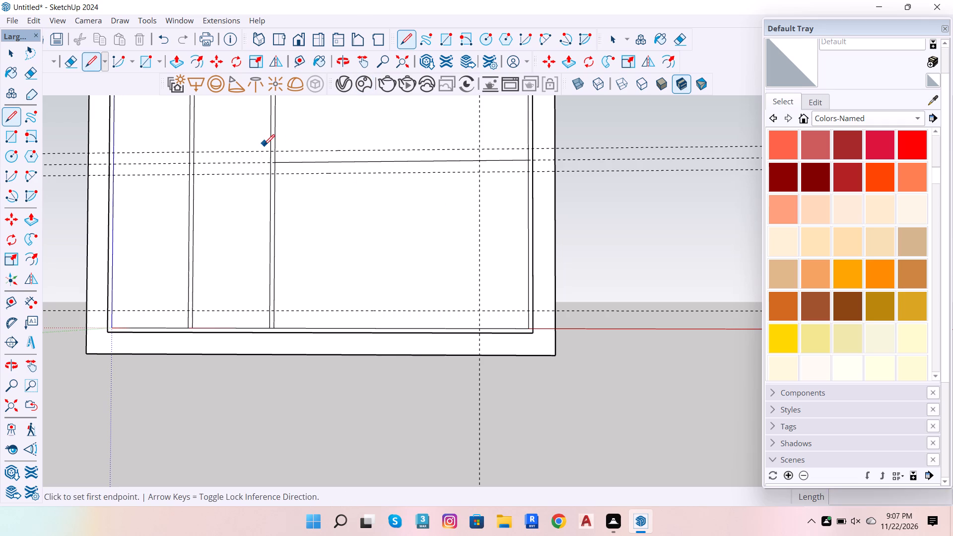
{"action": "left_click", "coordinate": [275, 153]}
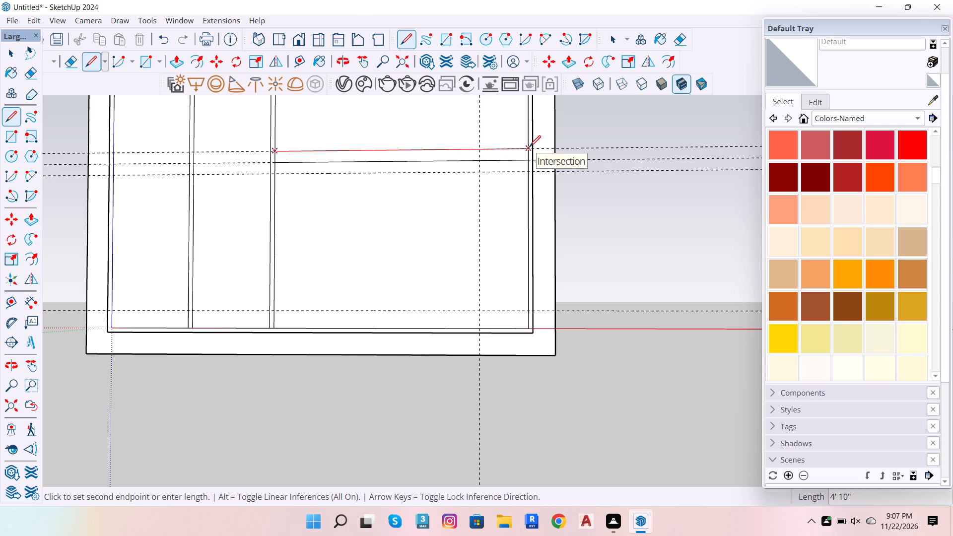
{"action": "left_click", "coordinate": [530, 146]}
{"action": "left_click", "coordinate": [526, 174]}
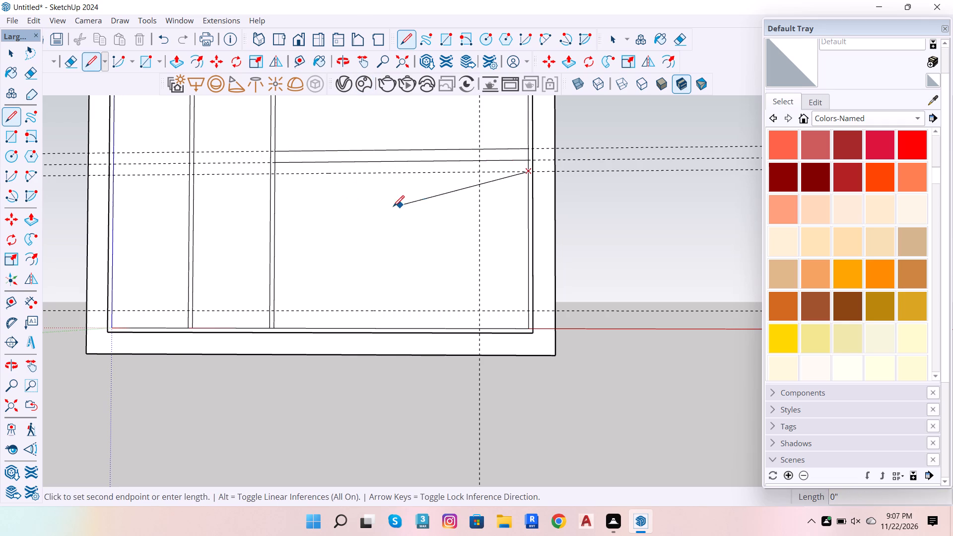
{"action": "left_click", "coordinate": [274, 173]}
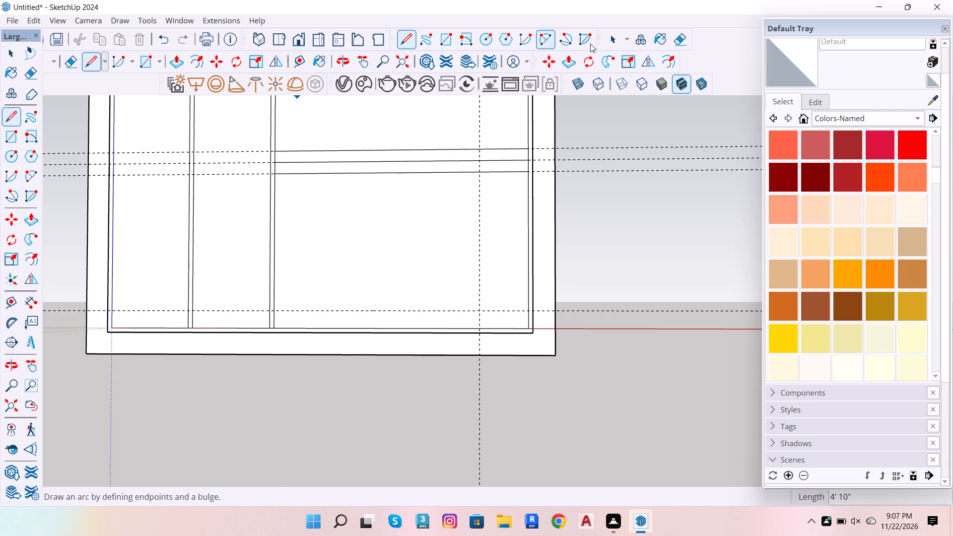
Erase the middle line and its guide between the two offset lines, leaving a single horizontal band.
{"action": "left_click", "coordinate": [683, 44]}
{"action": "scroll", "coordinate": [466, 173], "scroll_direction": "up", "scroll_amount": 5}
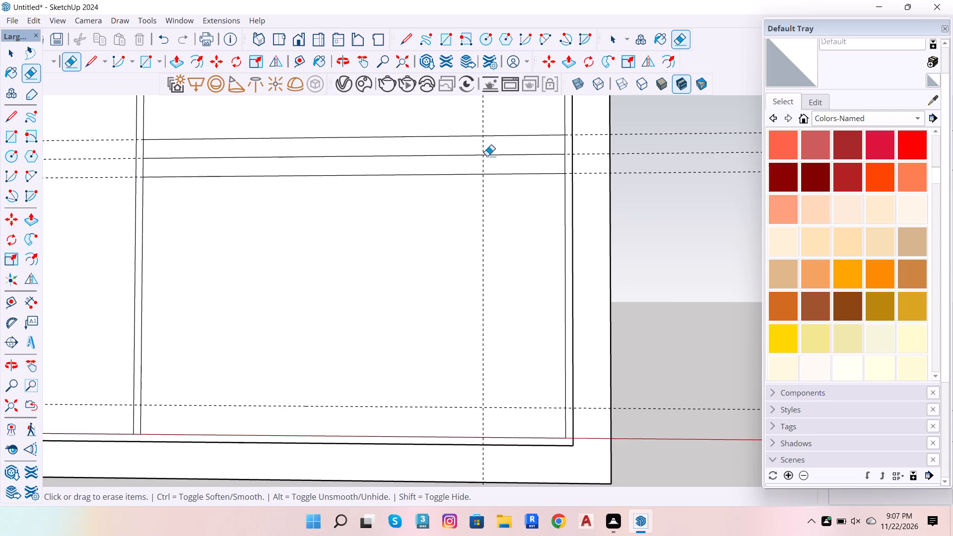
{"action": "left_click", "coordinate": [491, 153]}
{"action": "scroll", "coordinate": [538, 252], "scroll_direction": "down", "scroll_amount": 12}
{"action": "scroll", "coordinate": [446, 307], "scroll_direction": "up", "scroll_amount": 4}
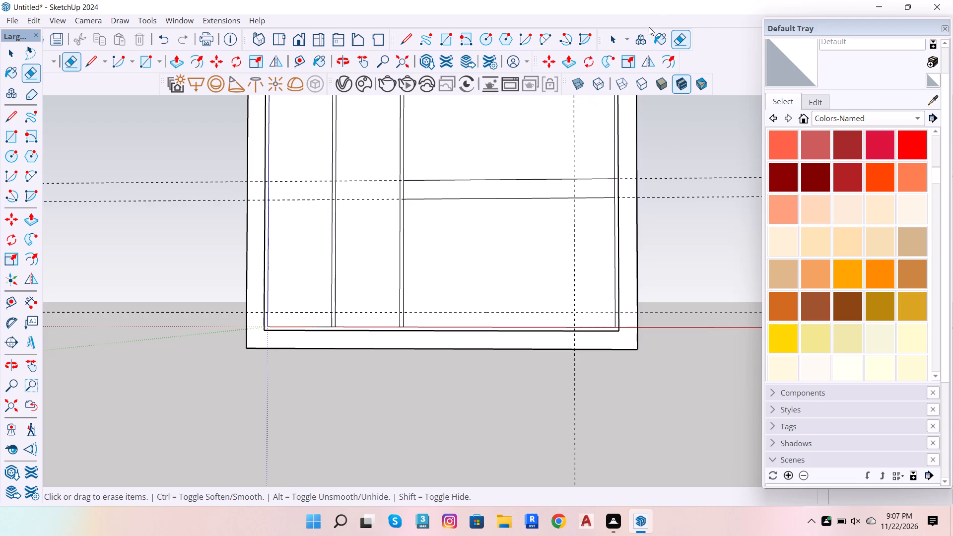
Make a group from the horizontal band's face and its bounding edges.
{"action": "left_click", "coordinate": [620, 39]}
{"action": "scroll", "coordinate": [561, 224], "scroll_direction": "up", "scroll_amount": 5}
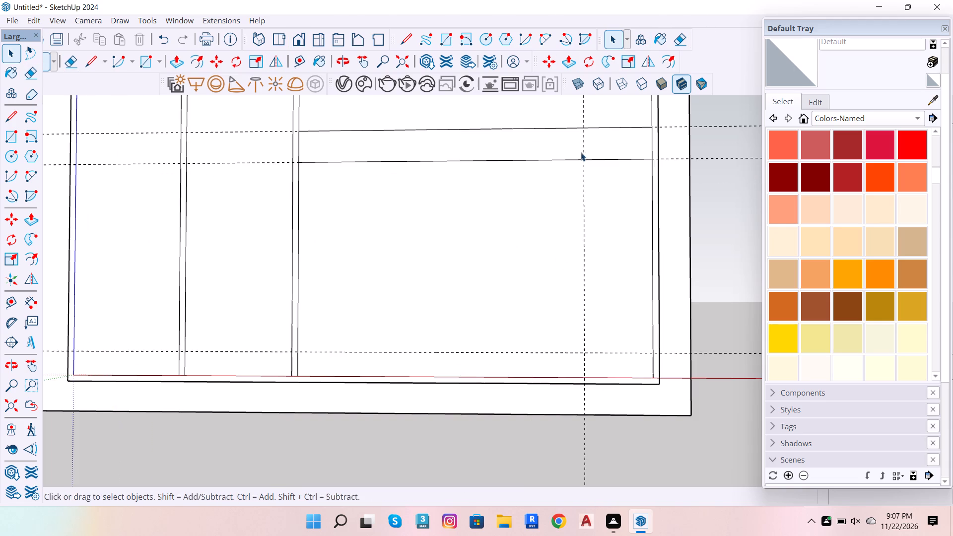
{"action": "double_click", "coordinate": [581, 147]}
{"action": "right_click", "coordinate": [581, 147]}
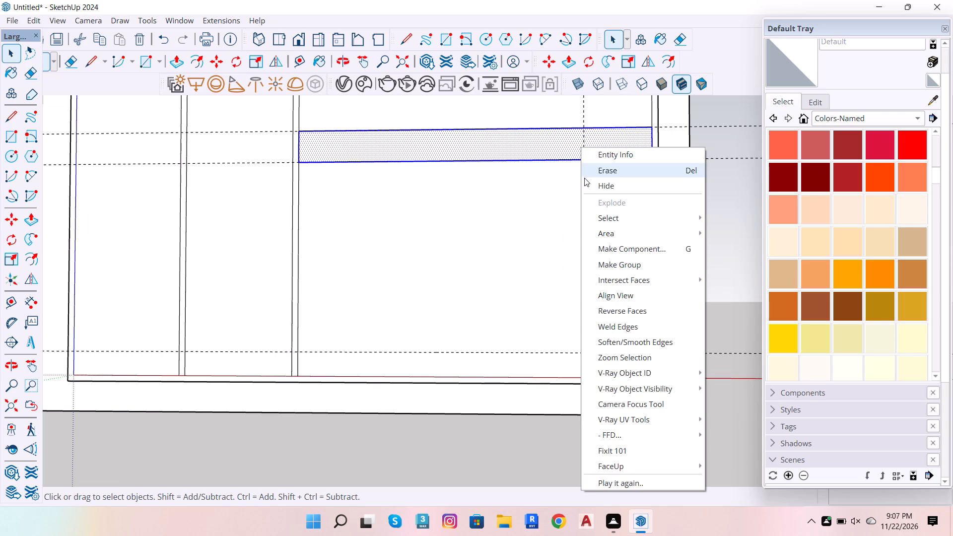
{"action": "left_click", "coordinate": [622, 266]}
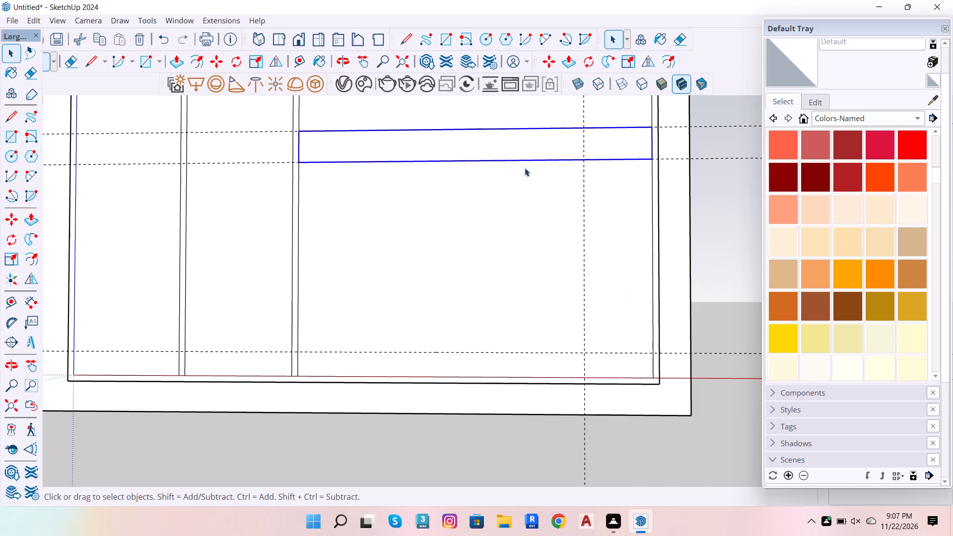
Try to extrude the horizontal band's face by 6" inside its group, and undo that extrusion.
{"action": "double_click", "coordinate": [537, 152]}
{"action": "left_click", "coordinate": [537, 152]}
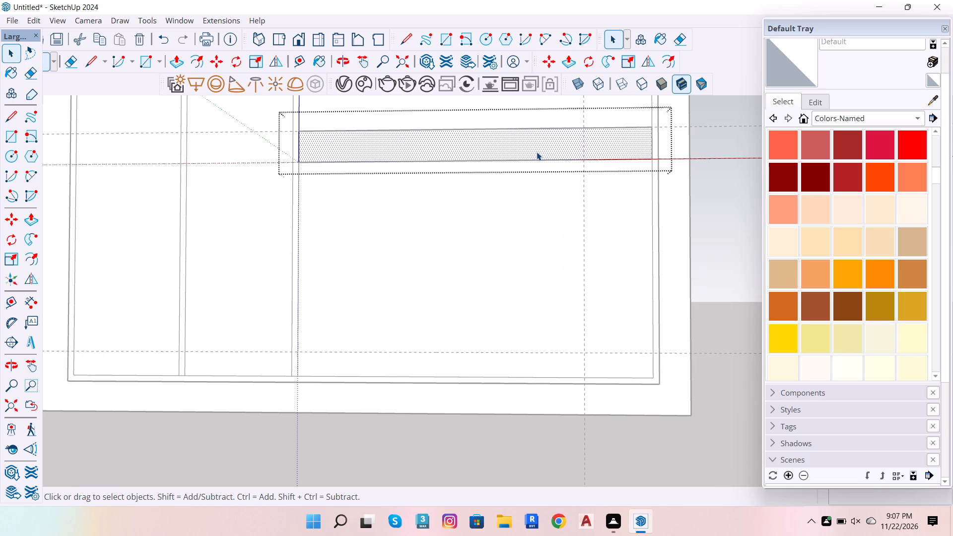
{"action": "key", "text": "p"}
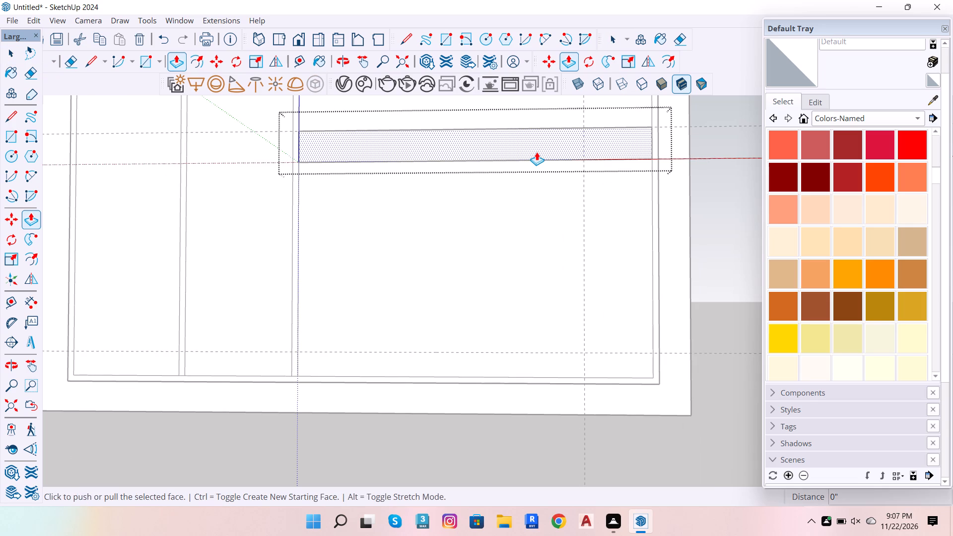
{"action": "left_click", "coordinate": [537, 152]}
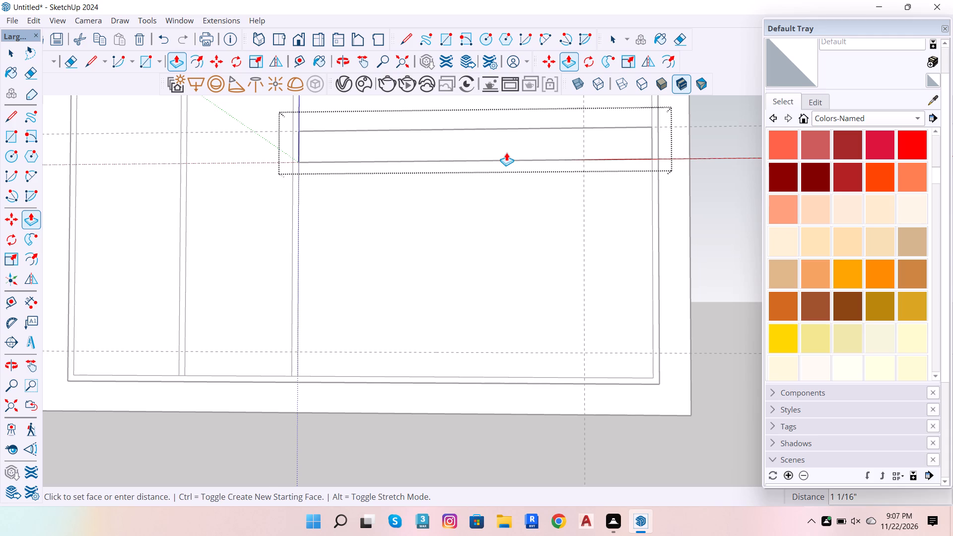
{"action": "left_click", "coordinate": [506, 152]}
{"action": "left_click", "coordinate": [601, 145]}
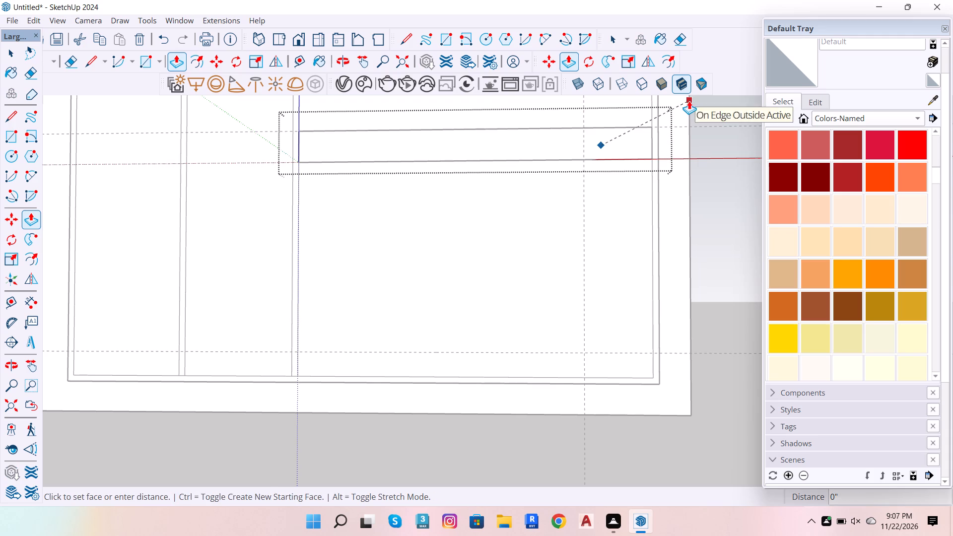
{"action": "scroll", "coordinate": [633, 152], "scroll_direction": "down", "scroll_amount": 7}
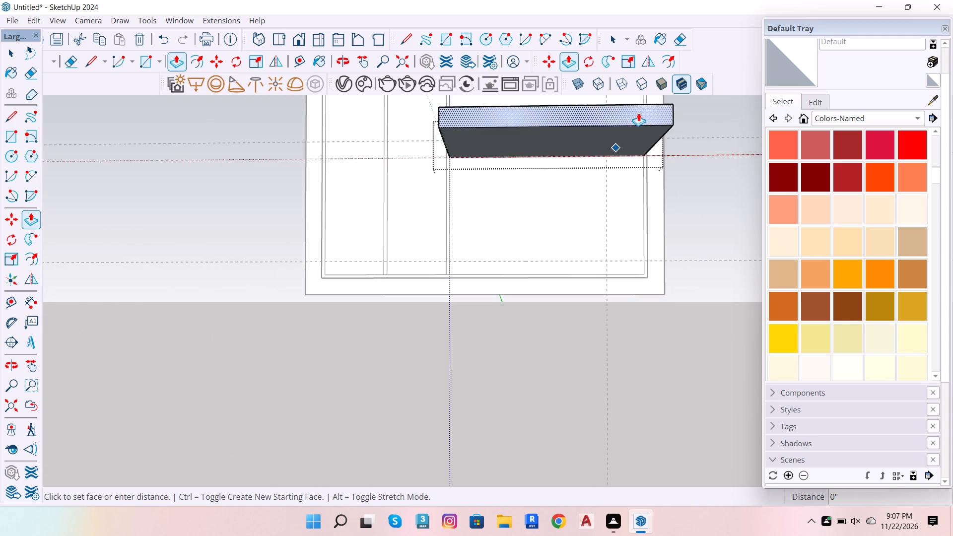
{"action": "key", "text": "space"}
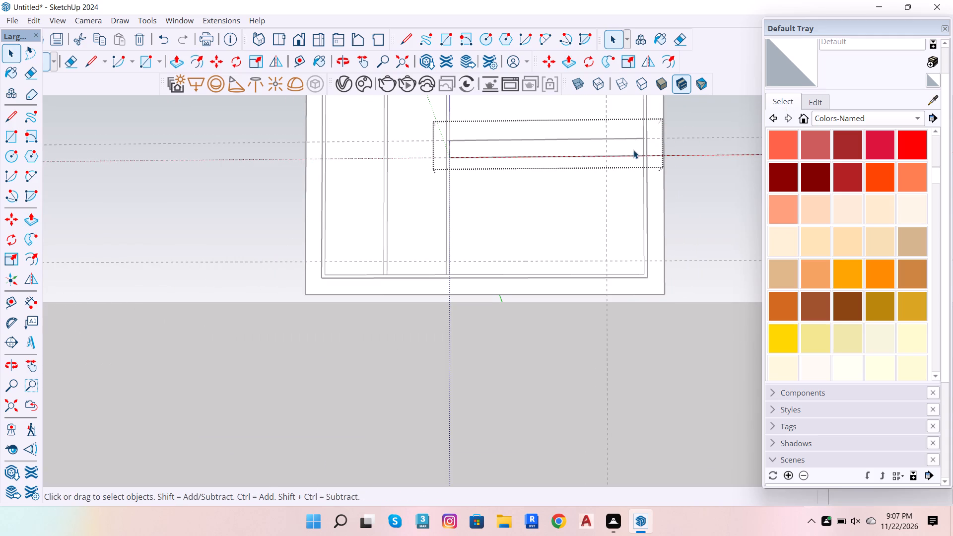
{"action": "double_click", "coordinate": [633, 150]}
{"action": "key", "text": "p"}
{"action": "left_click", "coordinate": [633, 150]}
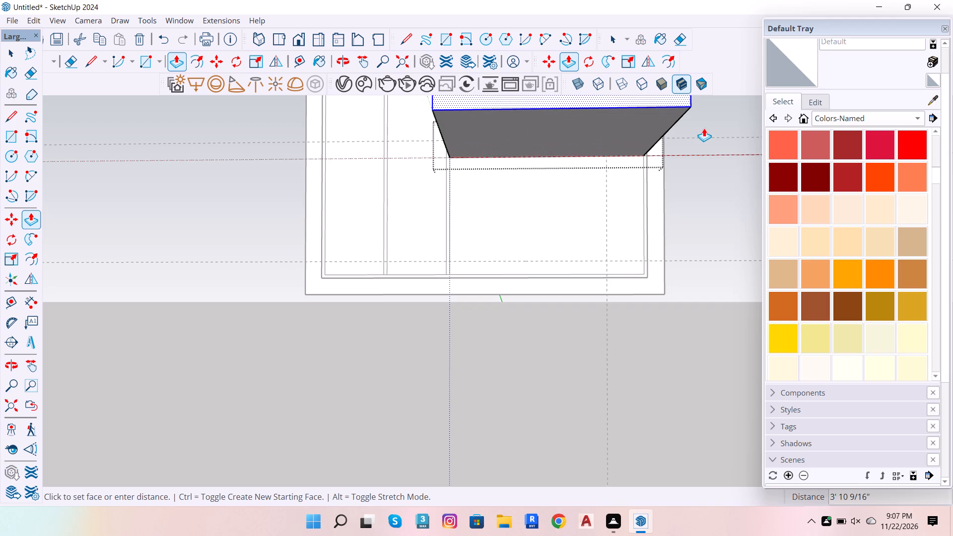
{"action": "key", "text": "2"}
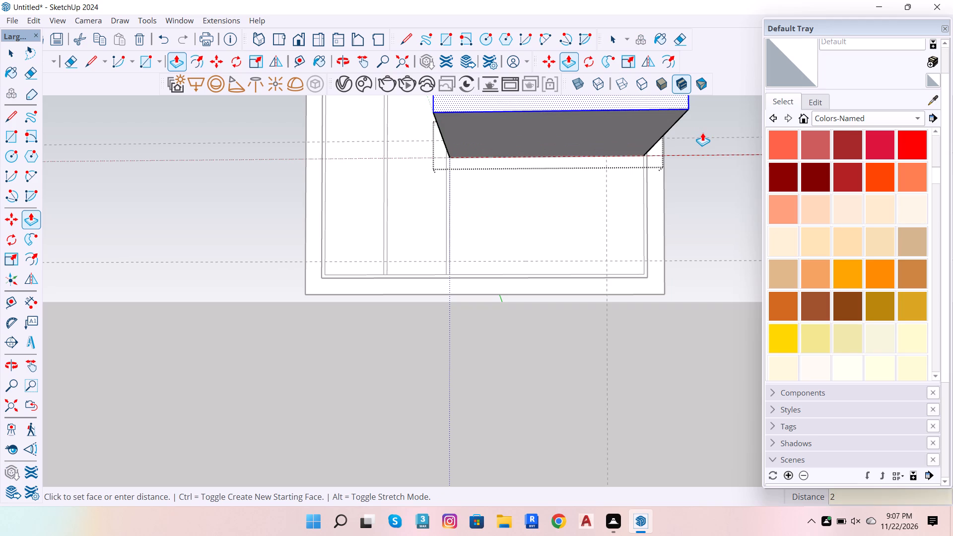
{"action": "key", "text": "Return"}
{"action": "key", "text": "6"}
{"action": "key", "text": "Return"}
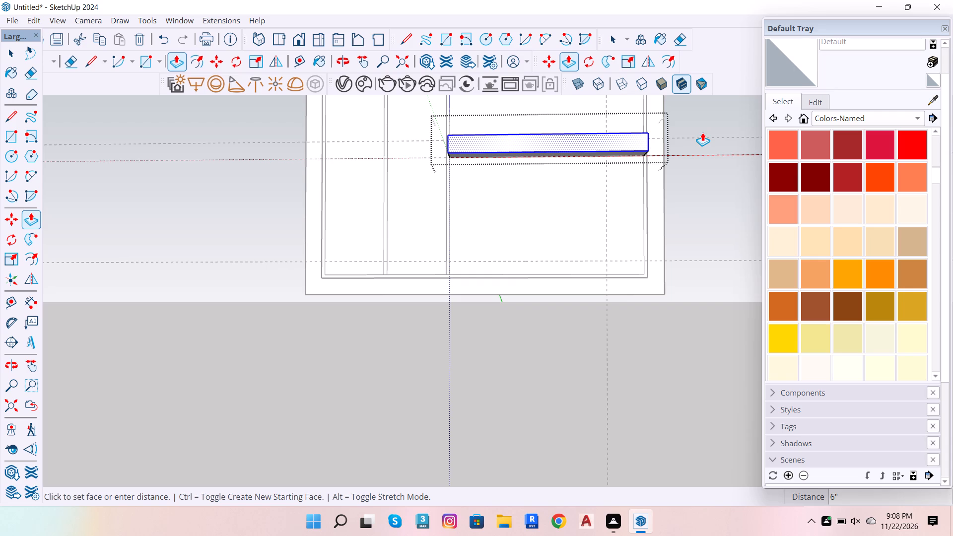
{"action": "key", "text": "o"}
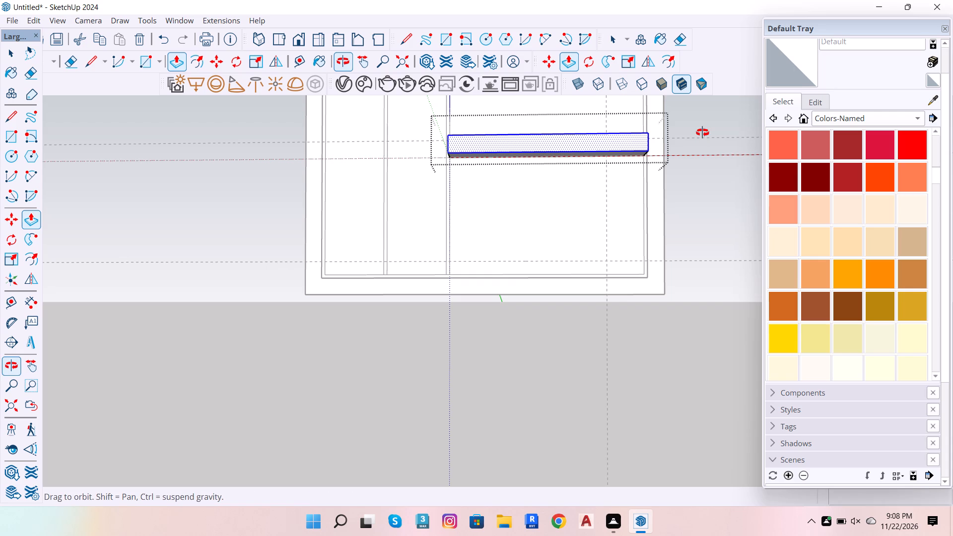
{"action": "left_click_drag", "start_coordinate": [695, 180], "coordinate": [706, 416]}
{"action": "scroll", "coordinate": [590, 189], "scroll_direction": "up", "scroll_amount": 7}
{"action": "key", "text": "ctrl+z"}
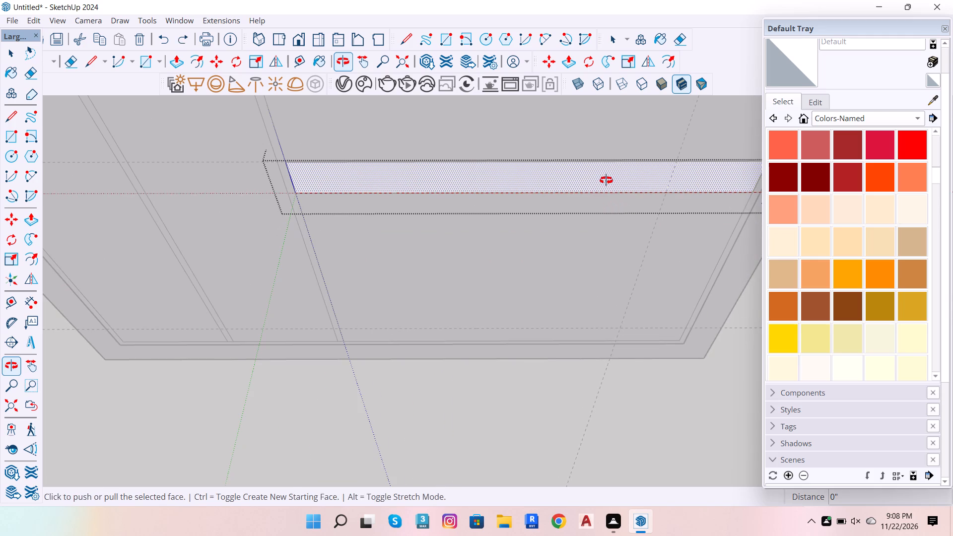
Extrude the horizontal band's face outward by 2' 6" and close its group.
{"action": "key", "text": "space"}
{"action": "type", "text": "P"}
{"action": "left_click", "coordinate": [606, 180]}
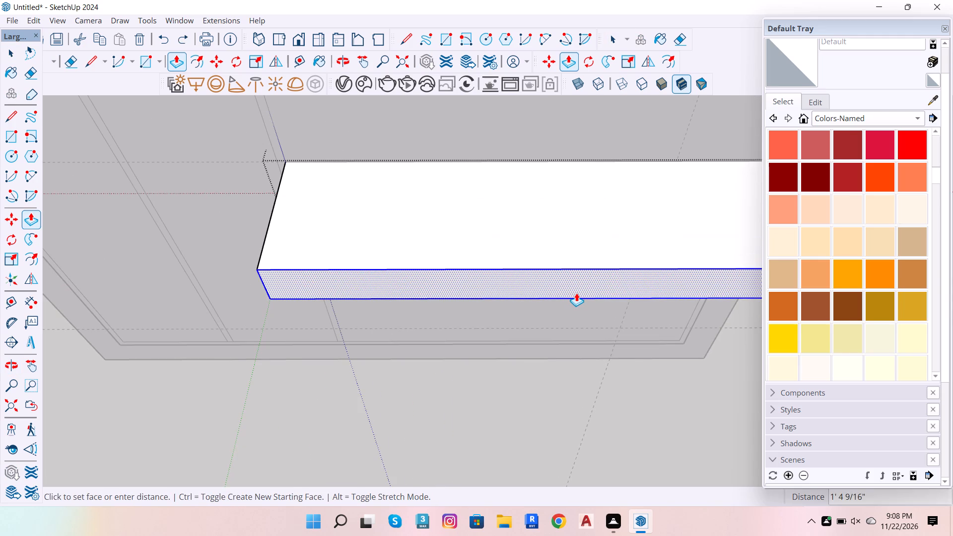
{"action": "type", "text": "2'6"}
{"action": "key", "text": "Return"}
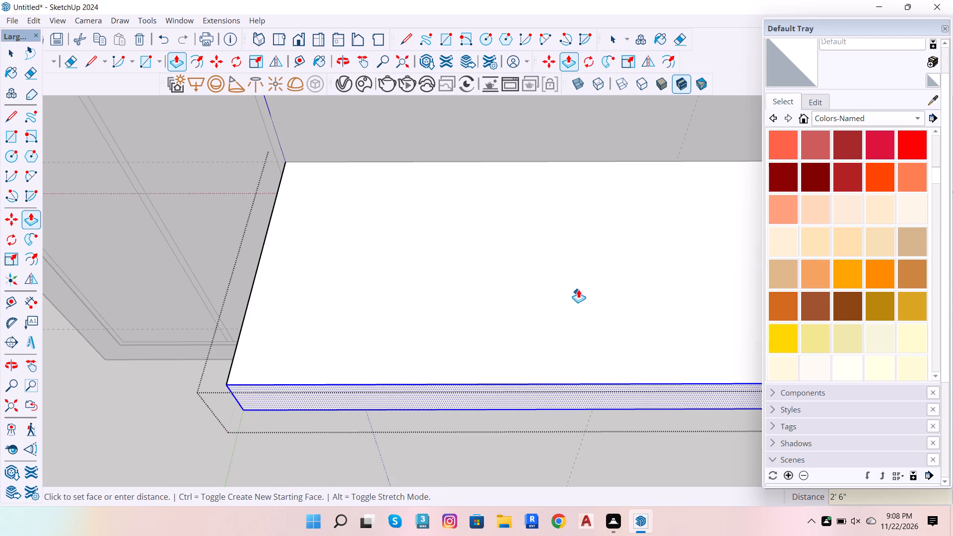
{"action": "scroll", "coordinate": [579, 273], "scroll_direction": "down", "scroll_amount": 13}
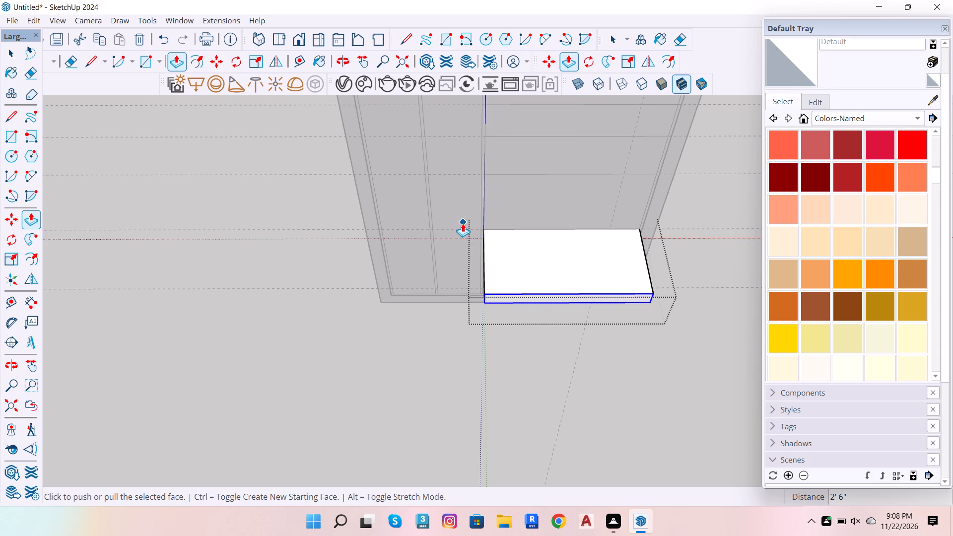
{"action": "key", "text": "space"}
{"action": "double_click", "coordinate": [623, 361]}
Make a group from the tall face and edges between the frame's inner edge and the first vertical divider.
{"action": "scroll", "coordinate": [133, 195], "scroll_direction": "down", "scroll_amount": 6}
{"action": "scroll", "coordinate": [239, 186], "scroll_direction": "up", "scroll_amount": 1}
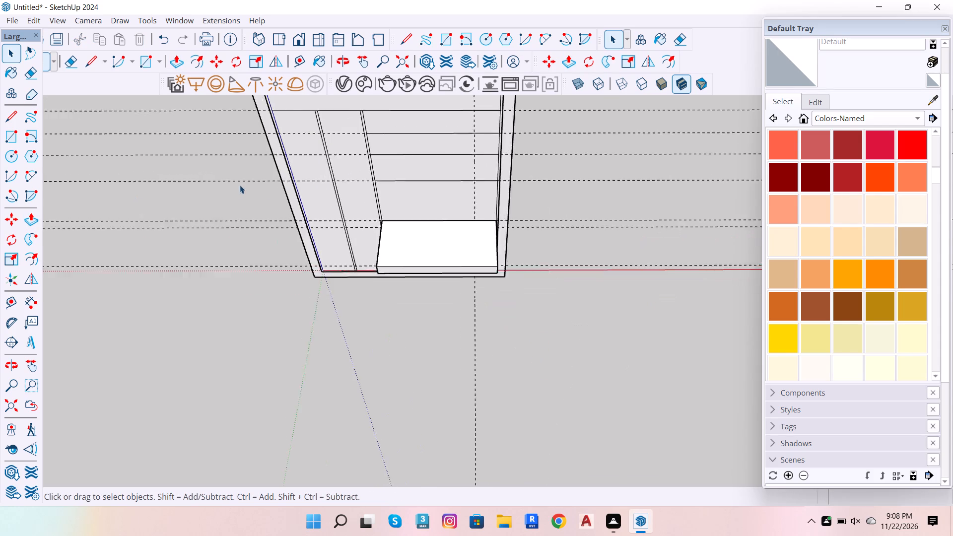
{"action": "scroll", "coordinate": [240, 185], "scroll_direction": "up", "scroll_amount": 1}
{"action": "scroll", "coordinate": [502, 265], "scroll_direction": "down", "scroll_amount": 6}
{"action": "scroll", "coordinate": [219, 293], "scroll_direction": "up", "scroll_amount": 5}
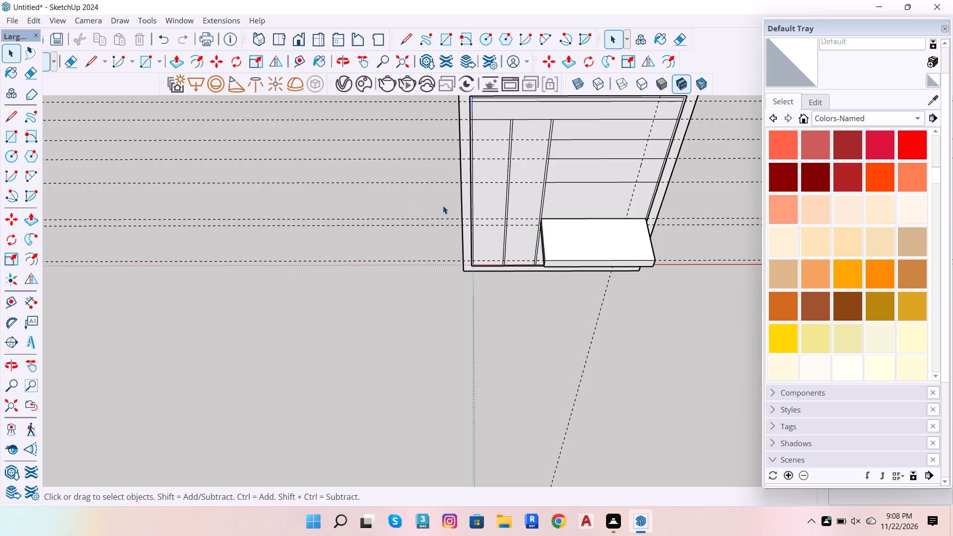
{"action": "scroll", "coordinate": [446, 204], "scroll_direction": "up", "scroll_amount": 2}
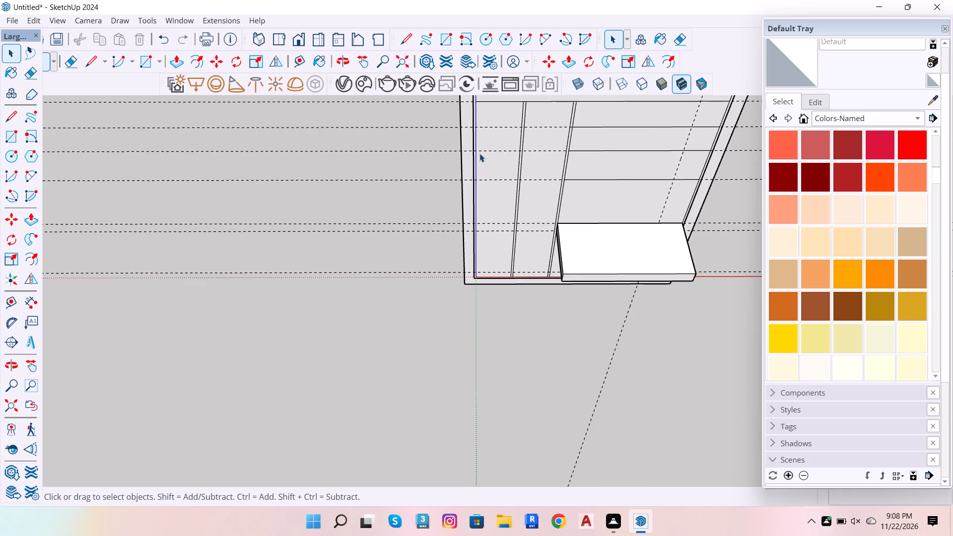
{"action": "scroll", "coordinate": [528, 202], "scroll_direction": "down", "scroll_amount": 8}
{"action": "scroll", "coordinate": [531, 180], "scroll_direction": "up", "scroll_amount": 10}
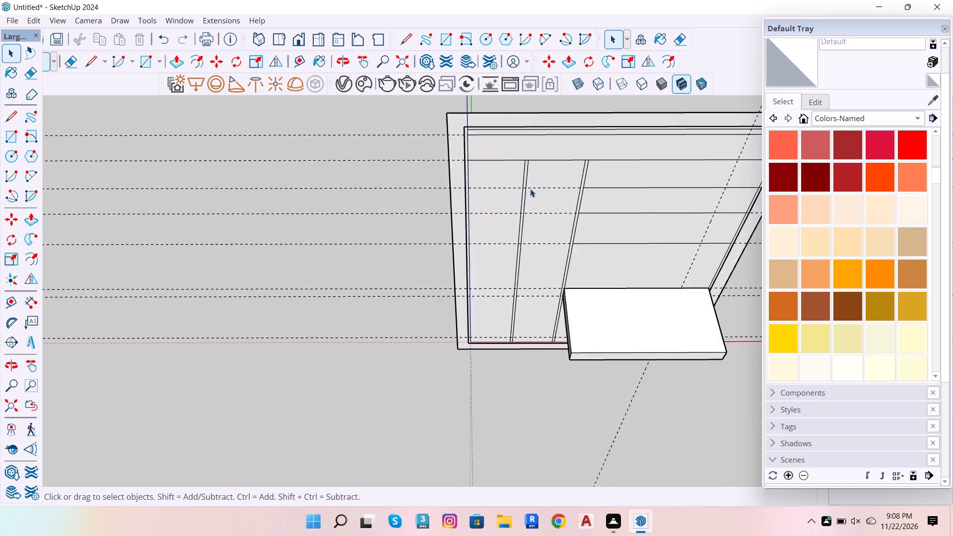
{"action": "scroll", "coordinate": [488, 175], "scroll_direction": "up", "scroll_amount": 10}
{"action": "double_click", "coordinate": [509, 171]}
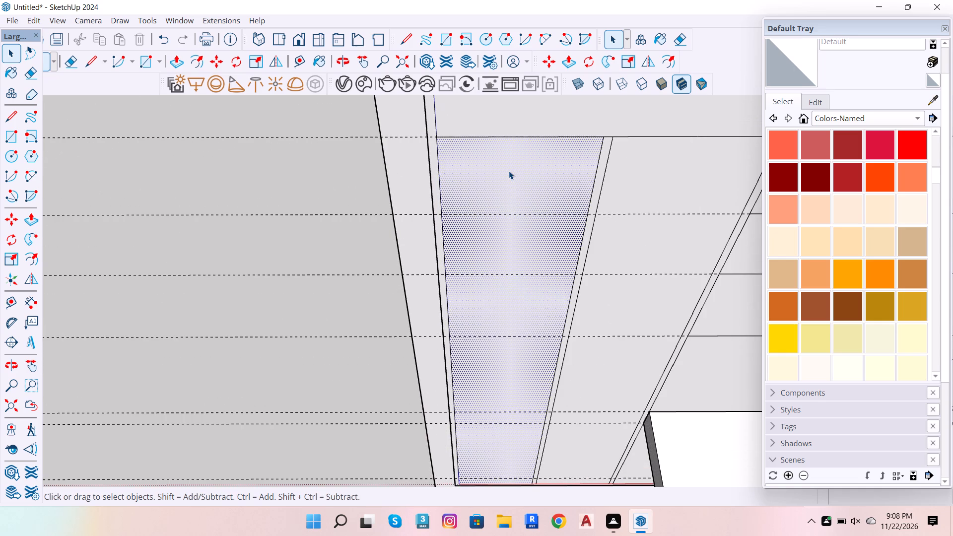
{"action": "right_click", "coordinate": [509, 171]}
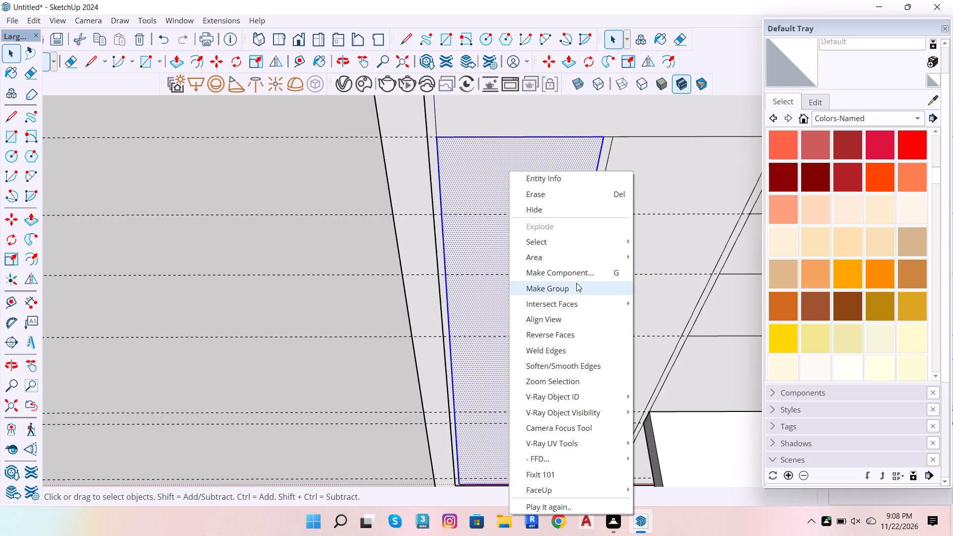
{"action": "left_click", "coordinate": [579, 289]}
Extrude the face of the new tall panel group outward by 1'.
{"action": "double_click", "coordinate": [542, 238]}
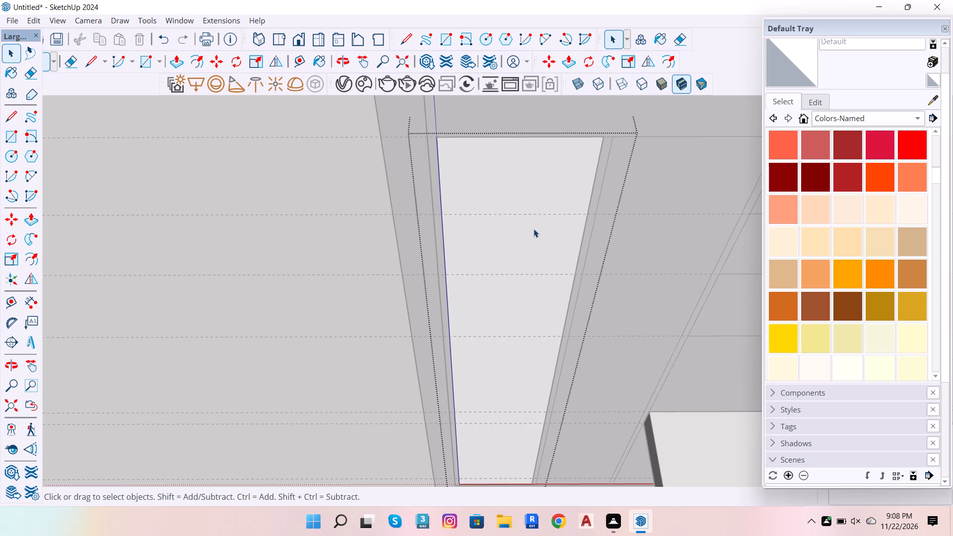
{"action": "key", "text": "p"}
{"action": "left_click", "coordinate": [534, 229]}
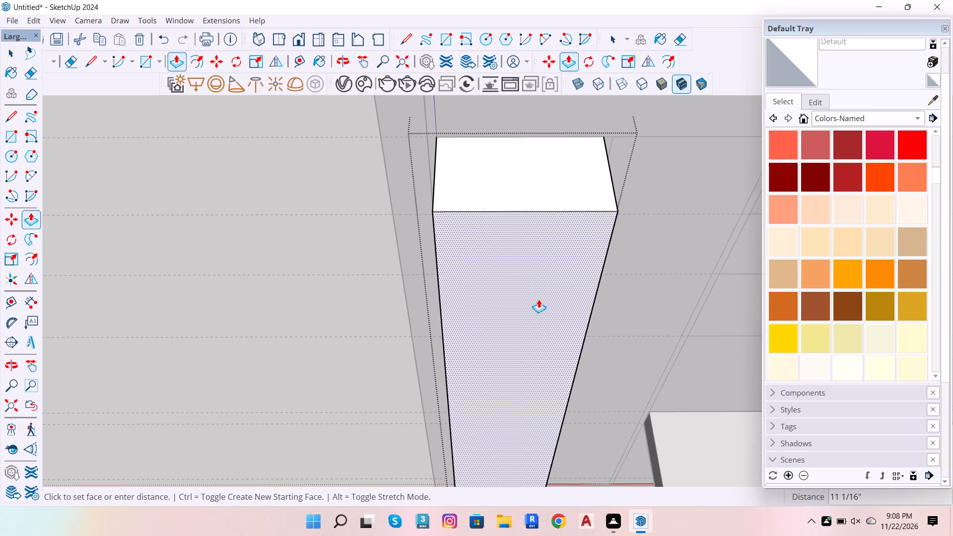
{"action": "type", "text": "1'"}
{"action": "key", "text": "Return"}
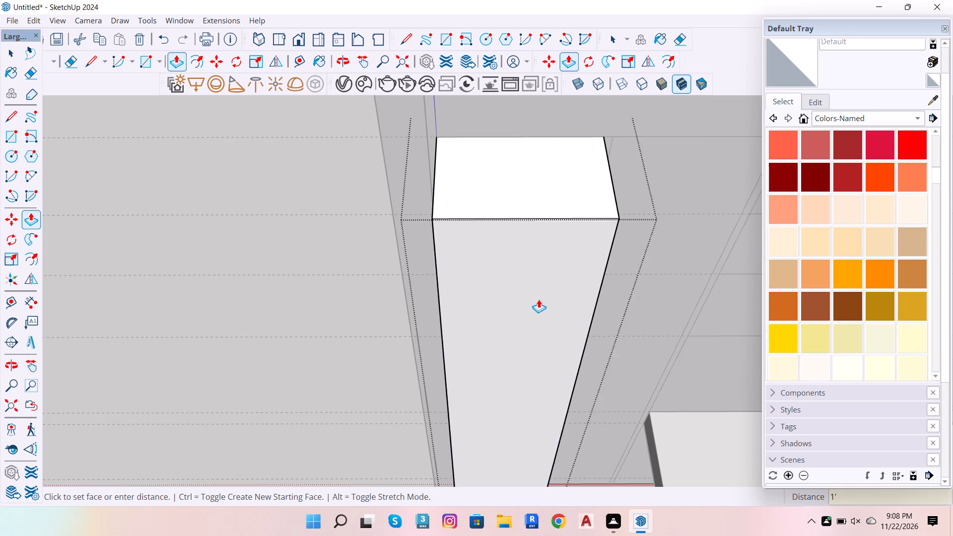
{"action": "scroll", "coordinate": [539, 299], "scroll_direction": "down", "scroll_amount": 6}
{"action": "key", "text": "space"}
Make a group from the tall face and edges between the first and second vertical dividers.
{"action": "double_click", "coordinate": [617, 226]}
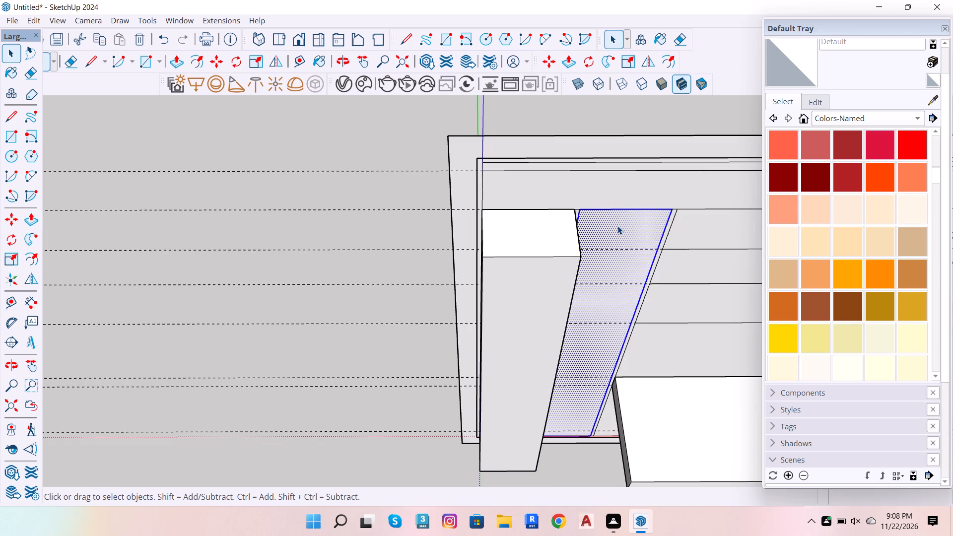
{"action": "right_click", "coordinate": [617, 226]}
{"action": "left_click", "coordinate": [726, 119]}
Extrude the second tall panel's face flush with the front of the first tall panel and close its group.
{"action": "triple_click", "coordinate": [649, 251]}
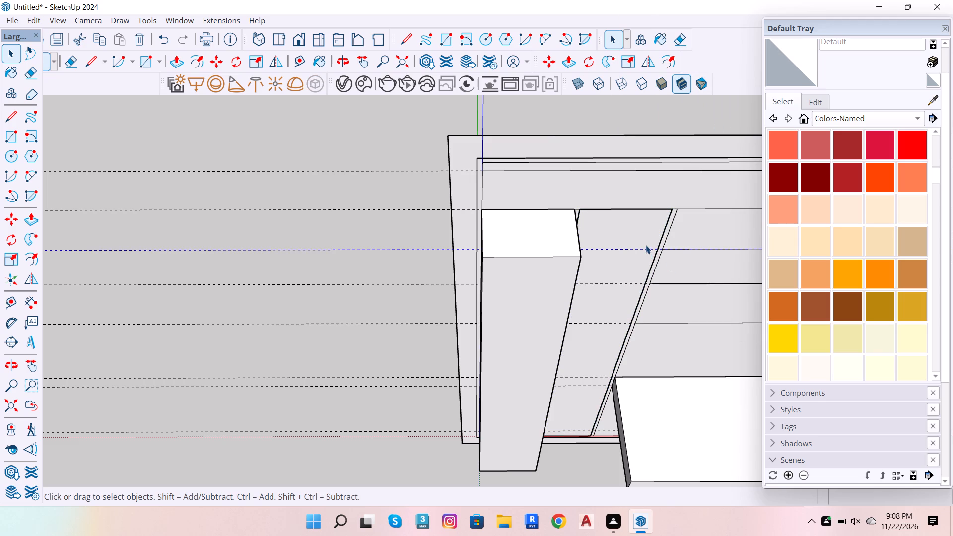
{"action": "left_click", "coordinate": [646, 245]}
{"action": "double_click", "coordinate": [644, 239]}
{"action": "scroll", "coordinate": [625, 227], "scroll_direction": "up", "scroll_amount": 5}
{"action": "left_click", "coordinate": [625, 227]}
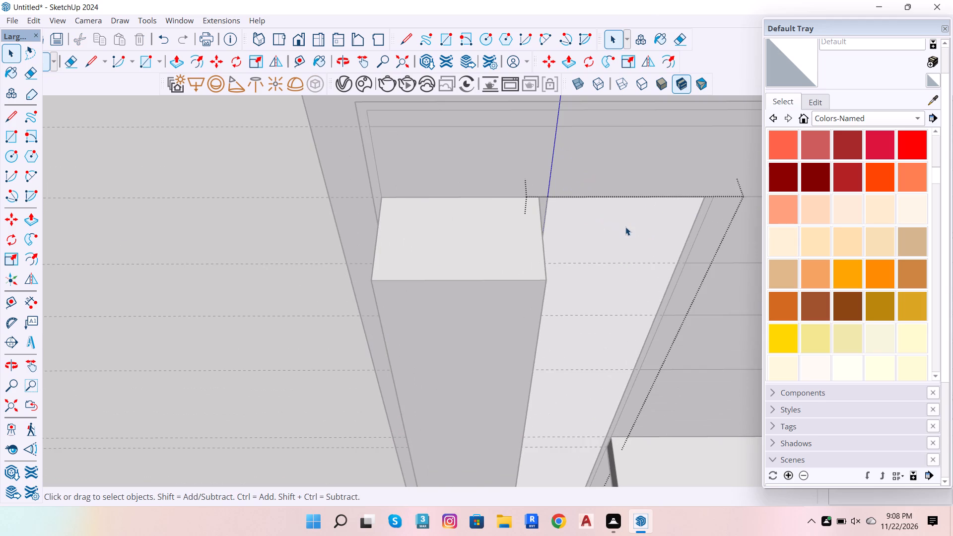
{"action": "key", "text": "p"}
{"action": "left_click", "coordinate": [625, 227]}
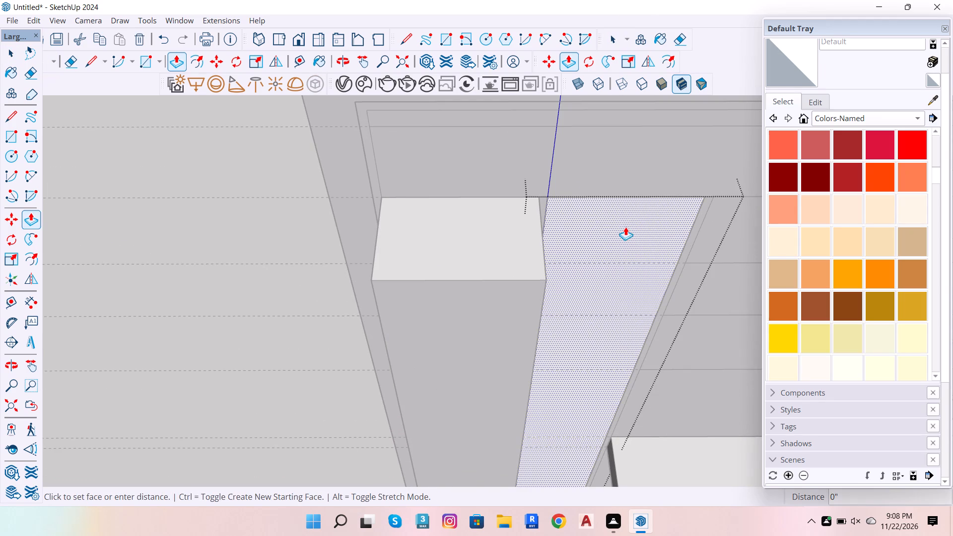
{"action": "left_click", "coordinate": [425, 308]}
{"action": "scroll", "coordinate": [588, 245], "scroll_direction": "down", "scroll_amount": 7}
{"action": "key", "text": "space"}
{"action": "scroll", "coordinate": [600, 214], "scroll_direction": "down", "scroll_amount": 7}
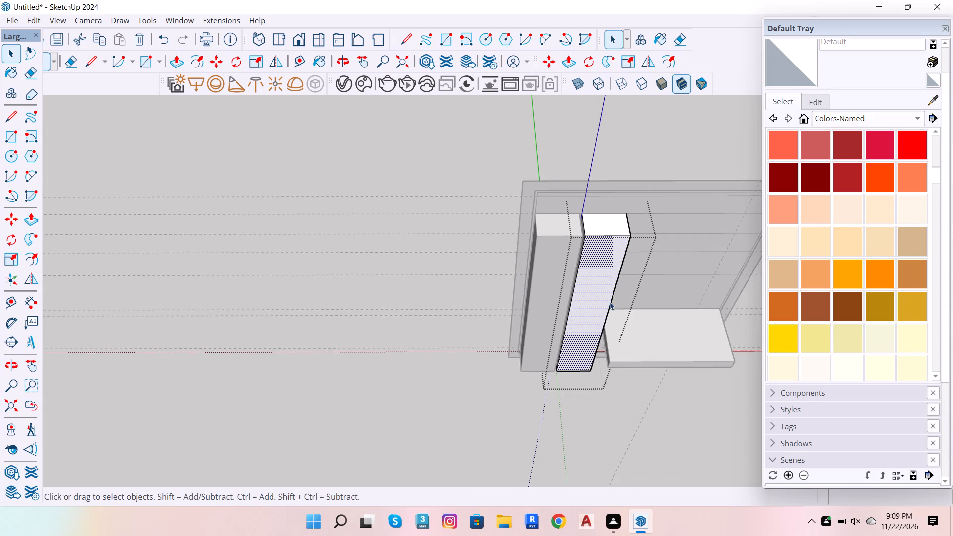
{"action": "scroll", "coordinate": [588, 422], "scroll_direction": "up", "scroll_amount": 6}
{"action": "scroll", "coordinate": [568, 365], "scroll_direction": "up", "scroll_amount": 5}
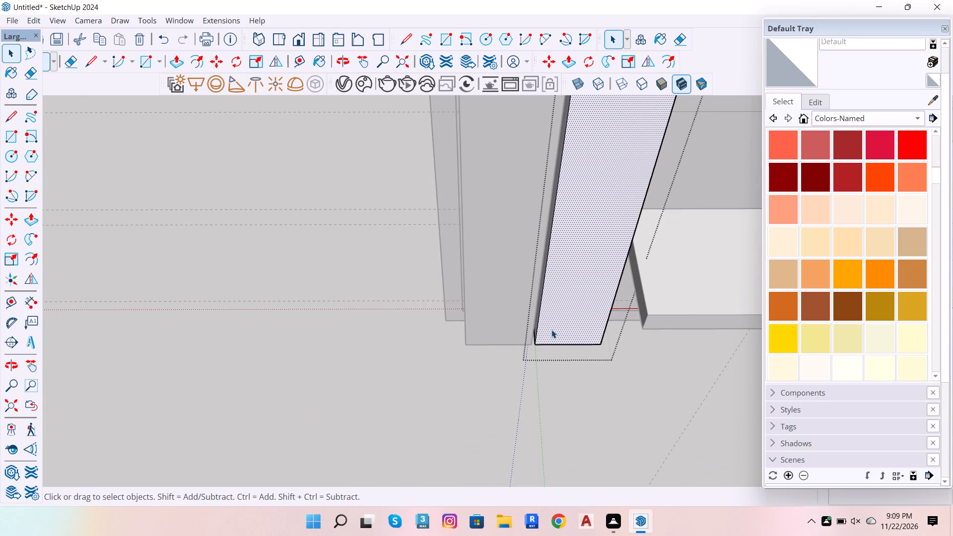
{"action": "key", "text": "o"}
{"action": "left_click_drag", "start_coordinate": [566, 395], "coordinate": [537, 318]}
{"action": "key", "text": "space"}
{"action": "double_click", "coordinate": [579, 438]}
{"action": "scroll", "coordinate": [492, 367], "scroll_direction": "down", "scroll_amount": 5}
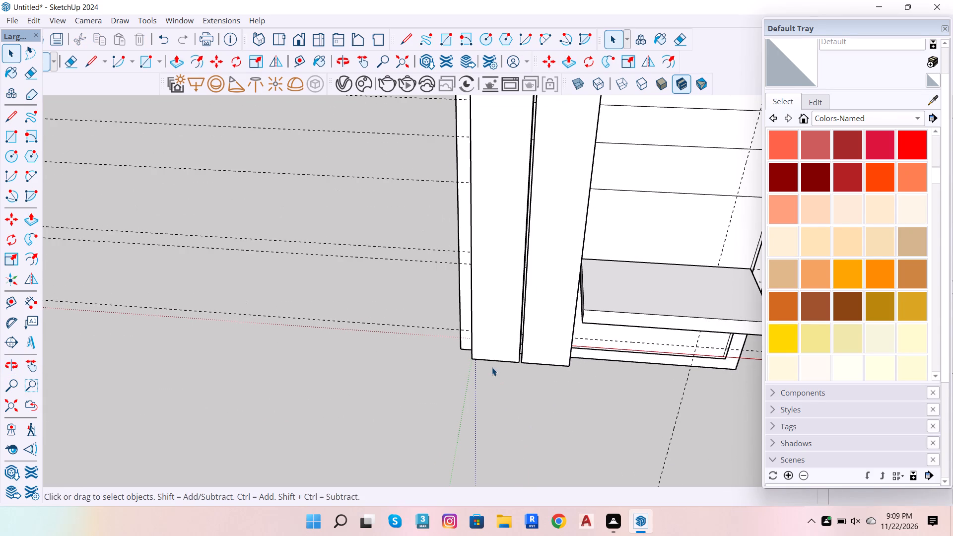
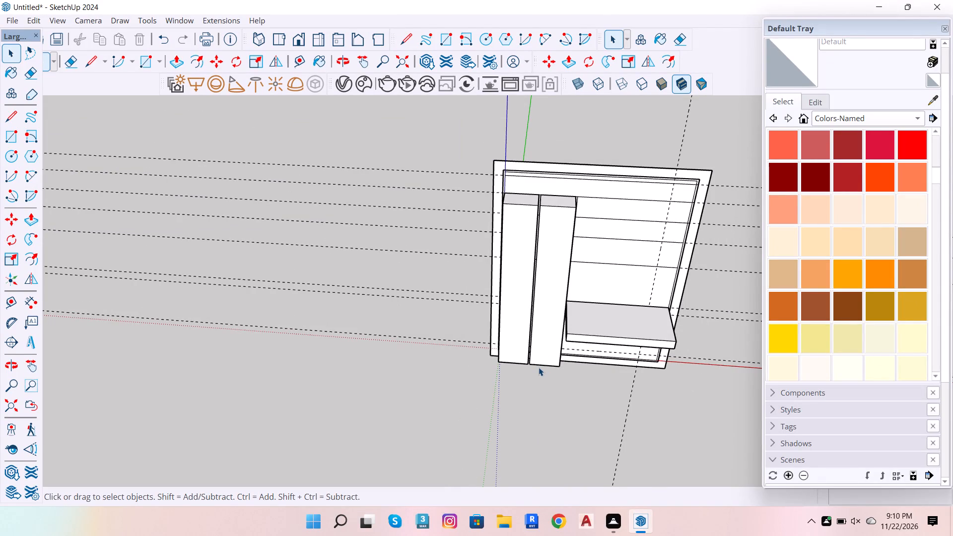
Make a group from the horizontal band face and its edges directly above the two tall panels.
{"action": "scroll", "coordinate": [539, 367], "scroll_direction": "up", "scroll_amount": 1}
{"action": "scroll", "coordinate": [491, 354], "scroll_direction": "up", "scroll_amount": 4}
{"action": "scroll", "coordinate": [476, 386], "scroll_direction": "down", "scroll_amount": 5}
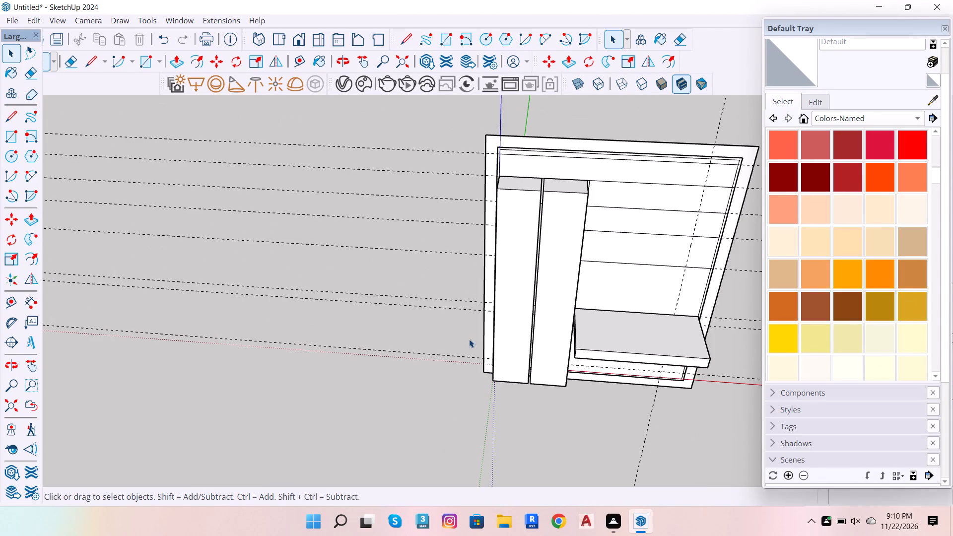
{"action": "scroll", "coordinate": [294, 424], "scroll_direction": "down", "scroll_amount": 5}
{"action": "scroll", "coordinate": [404, 279], "scroll_direction": "up", "scroll_amount": 4}
{"action": "scroll", "coordinate": [488, 266], "scroll_direction": "up", "scroll_amount": 2}
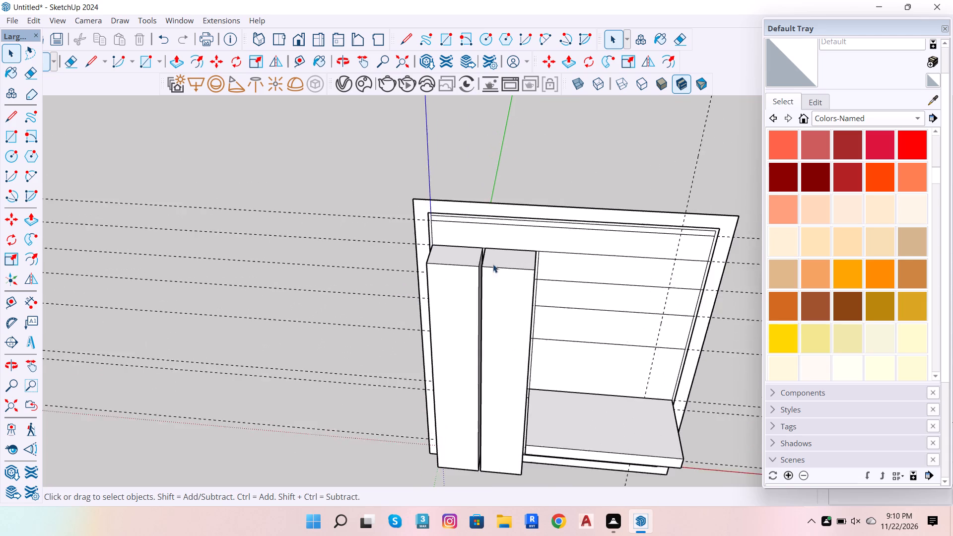
{"action": "scroll", "coordinate": [493, 264], "scroll_direction": "up", "scroll_amount": 2}
{"action": "double_click", "coordinate": [523, 228]}
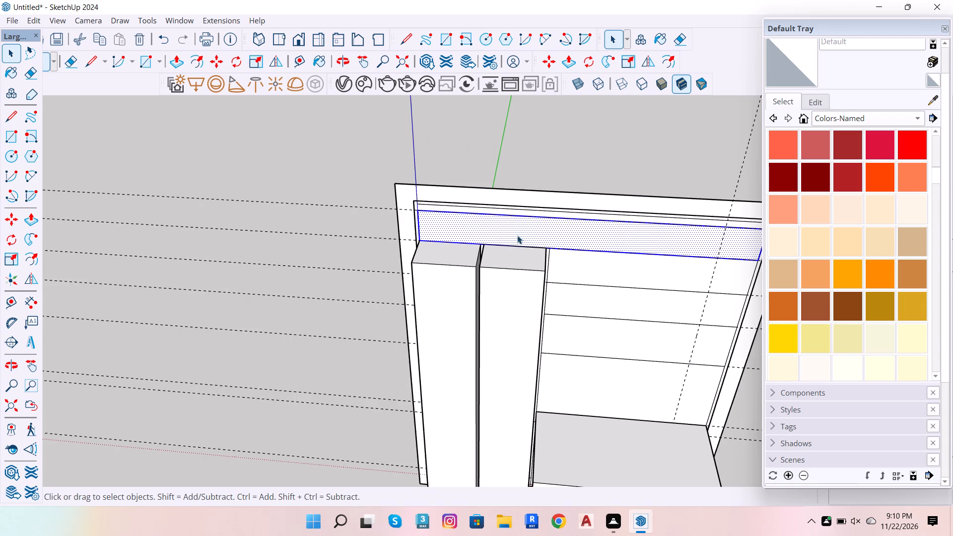
{"action": "right_click", "coordinate": [517, 235]}
{"action": "scroll", "coordinate": [560, 129], "scroll_direction": "up", "scroll_amount": 1}
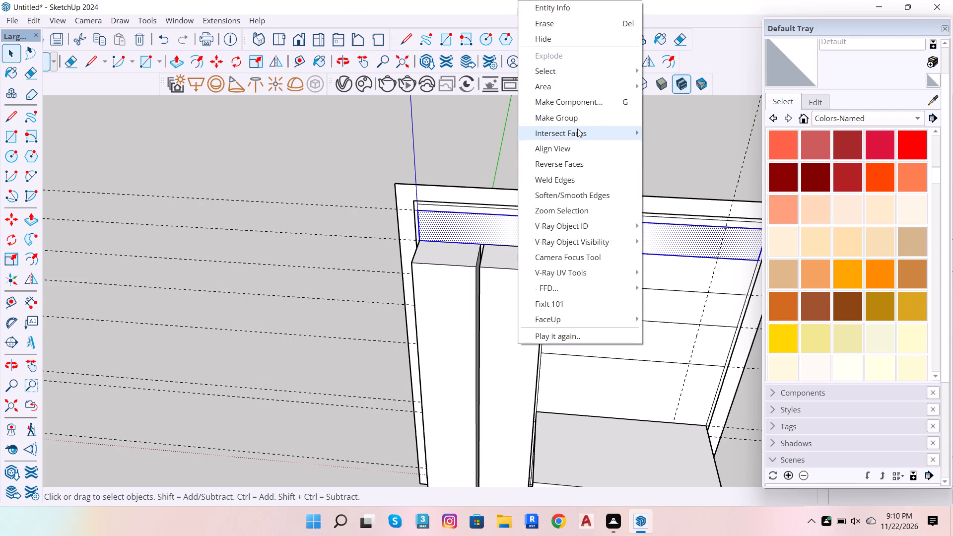
{"action": "left_click", "coordinate": [482, 168]}
{"action": "scroll", "coordinate": [488, 227], "scroll_direction": "up", "scroll_amount": 6}
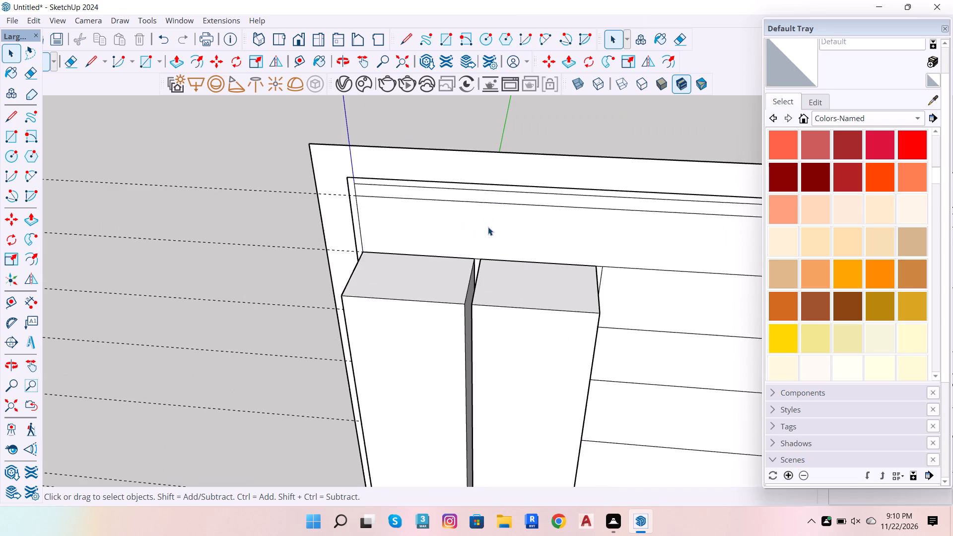
{"action": "double_click", "coordinate": [488, 227]}
{"action": "right_click", "coordinate": [478, 235]}
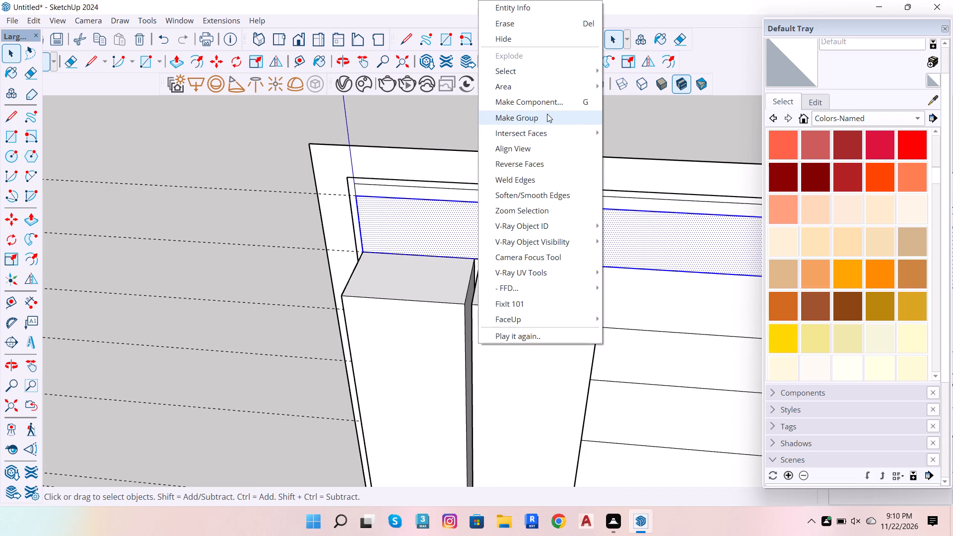
{"action": "left_click", "coordinate": [548, 117]}
Extrude the face of the new horizontal band group outward by 1', flush with the fronts of the tall panels.
{"action": "double_click", "coordinate": [495, 221]}
{"action": "left_click", "coordinate": [495, 221]}
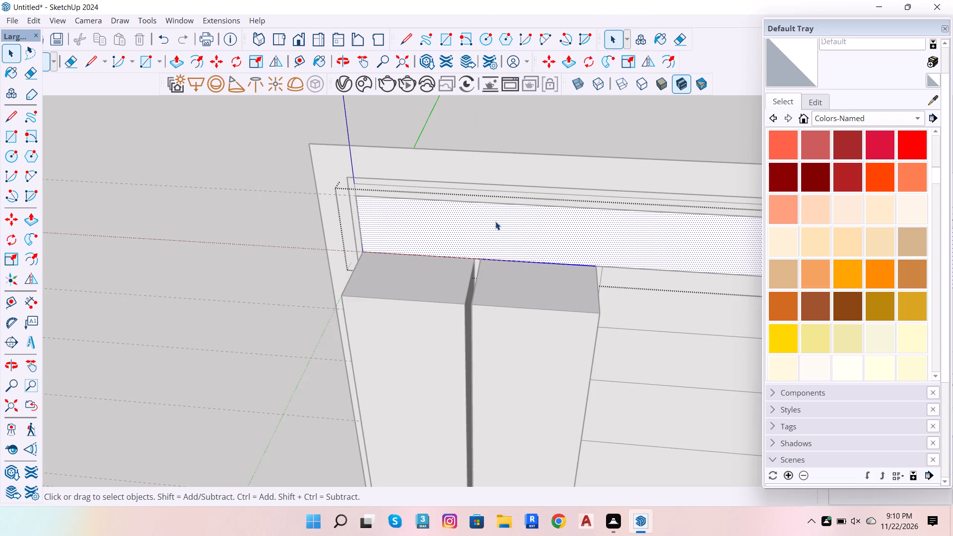
{"action": "key", "text": "p"}
{"action": "left_click", "coordinate": [495, 221]}
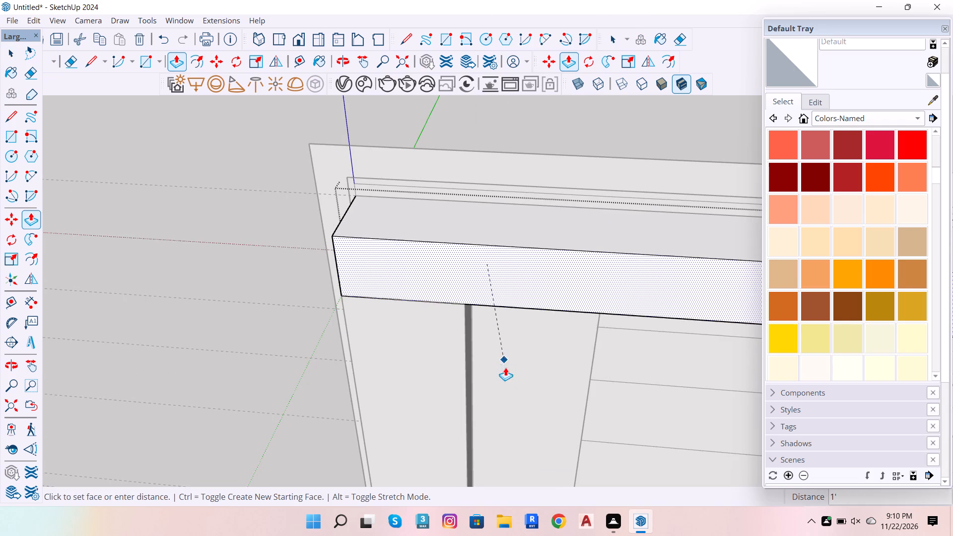
{"action": "scroll", "coordinate": [520, 417], "scroll_direction": "up", "scroll_amount": 3}
{"action": "left_click", "coordinate": [520, 418]}
{"action": "scroll", "coordinate": [409, 286], "scroll_direction": "down", "scroll_amount": 6}
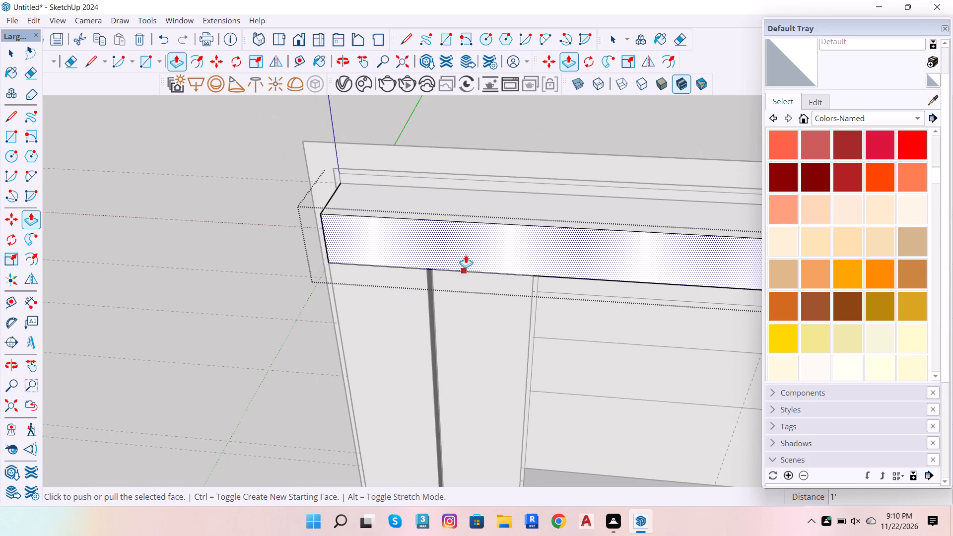
{"action": "scroll", "coordinate": [442, 240], "scroll_direction": "up", "scroll_amount": 2}
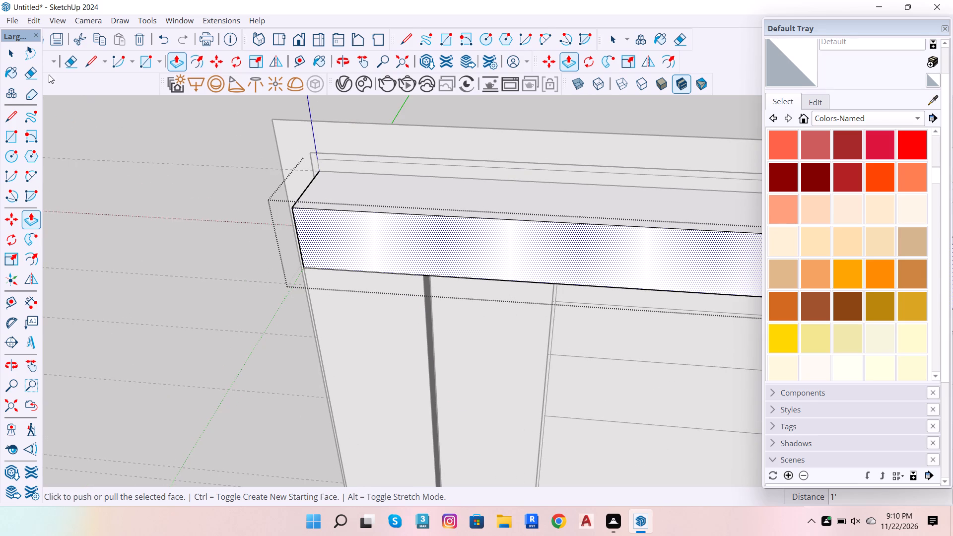
Copy the vertical edge at the left end of the band's front face 8' along to its opposite end.
{"action": "left_click", "coordinate": [12, 57]}
{"action": "scroll", "coordinate": [259, 224], "scroll_direction": "up", "scroll_amount": 3}
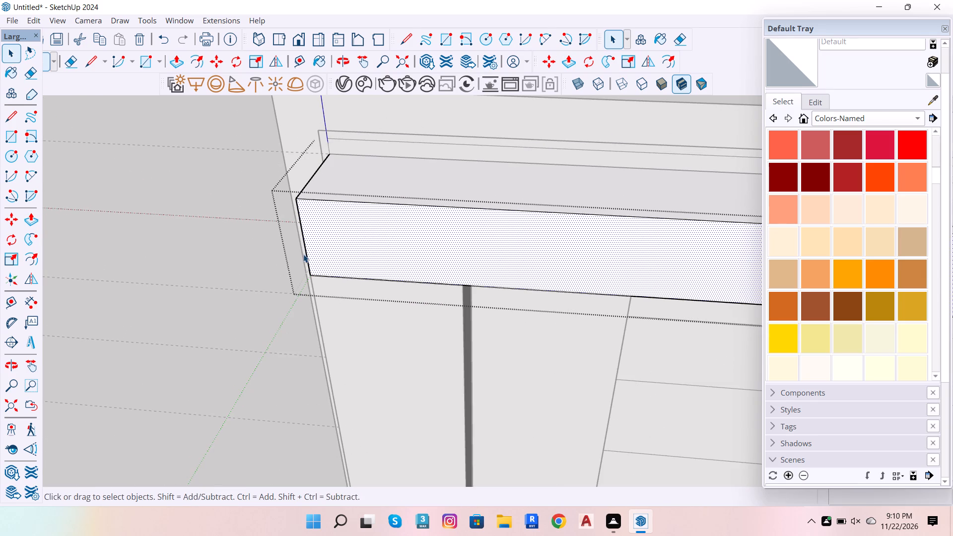
{"action": "left_click", "coordinate": [311, 260]}
{"action": "left_click", "coordinate": [307, 259]}
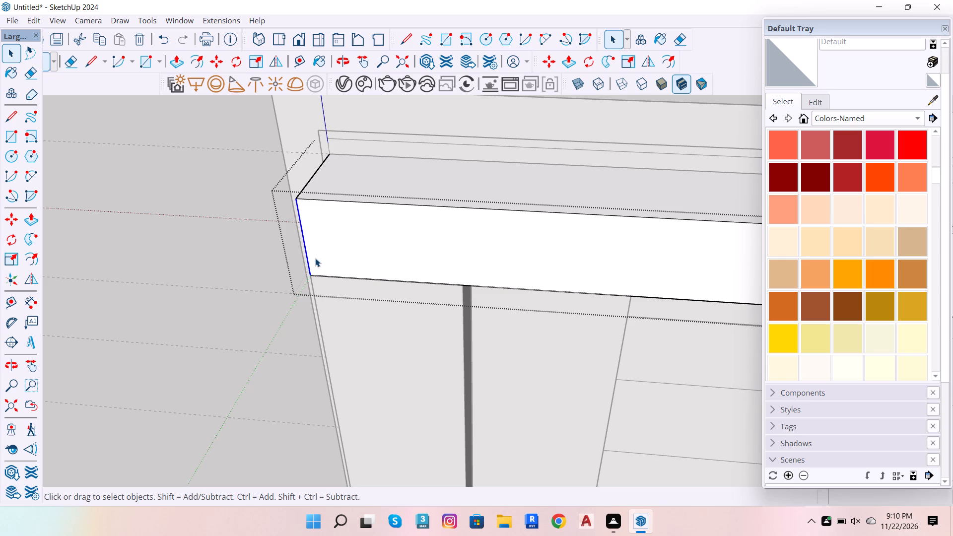
{"action": "key", "text": "m"}
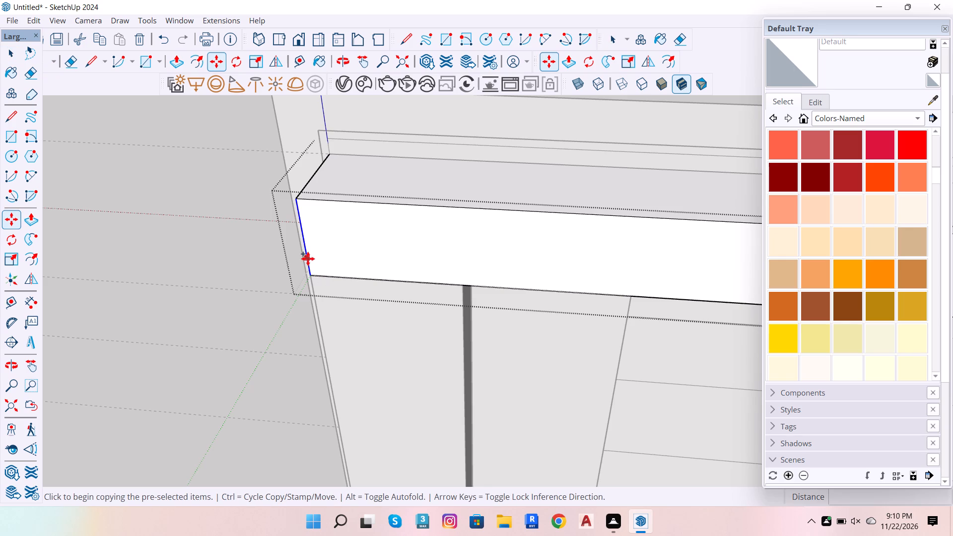
{"action": "left_click", "coordinate": [307, 259]}
{"action": "scroll", "coordinate": [315, 259], "scroll_direction": "down", "scroll_amount": 15}
{"action": "scroll", "coordinate": [506, 268], "scroll_direction": "up", "scroll_amount": 2}
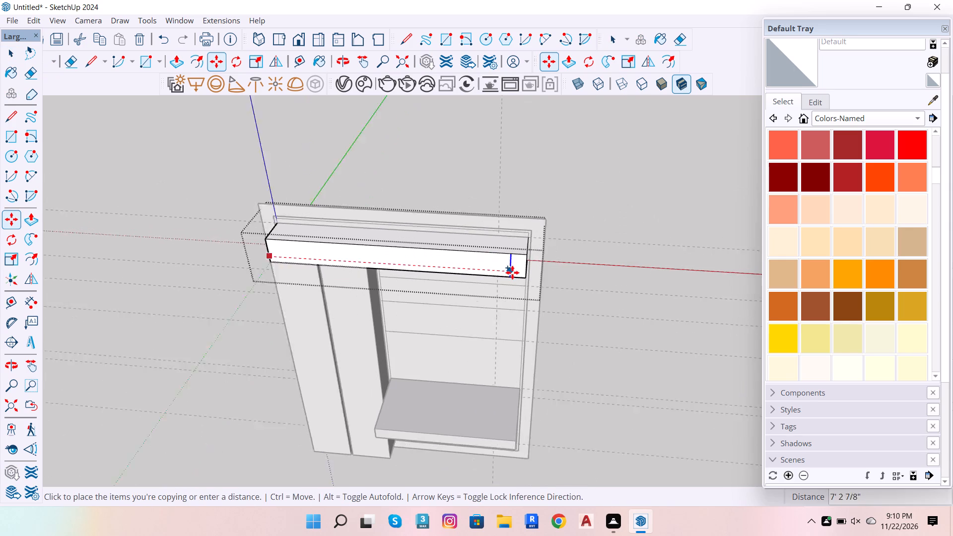
{"action": "scroll", "coordinate": [512, 272], "scroll_direction": "up", "scroll_amount": 7}
{"action": "left_click", "coordinate": [530, 277]}
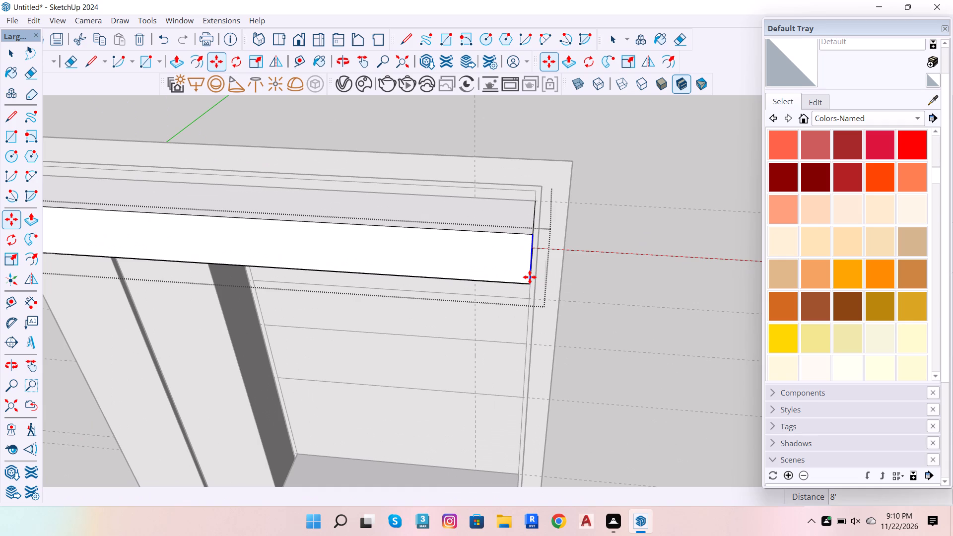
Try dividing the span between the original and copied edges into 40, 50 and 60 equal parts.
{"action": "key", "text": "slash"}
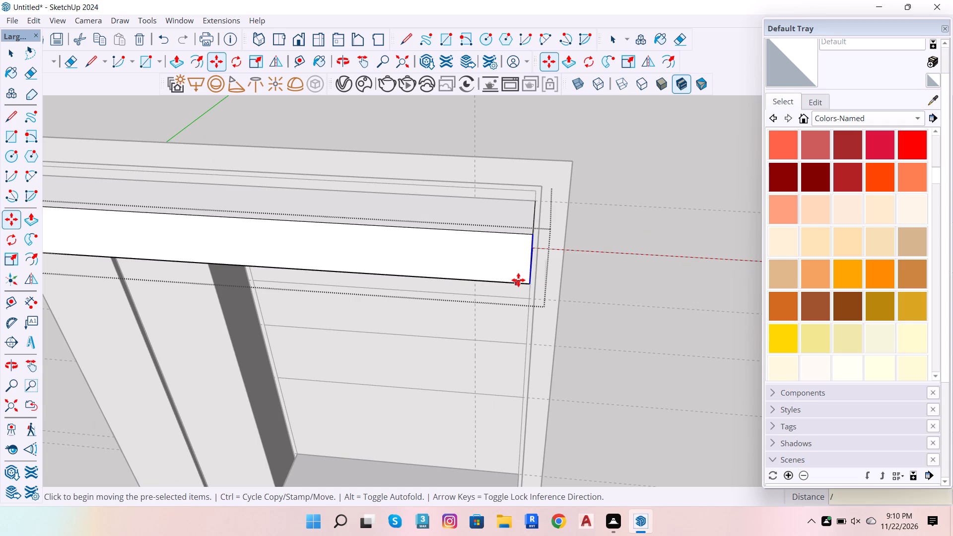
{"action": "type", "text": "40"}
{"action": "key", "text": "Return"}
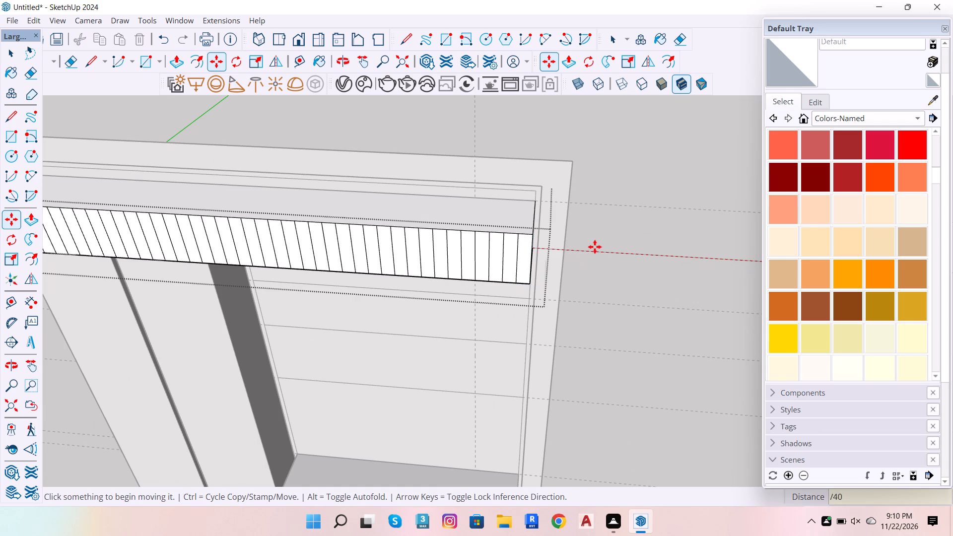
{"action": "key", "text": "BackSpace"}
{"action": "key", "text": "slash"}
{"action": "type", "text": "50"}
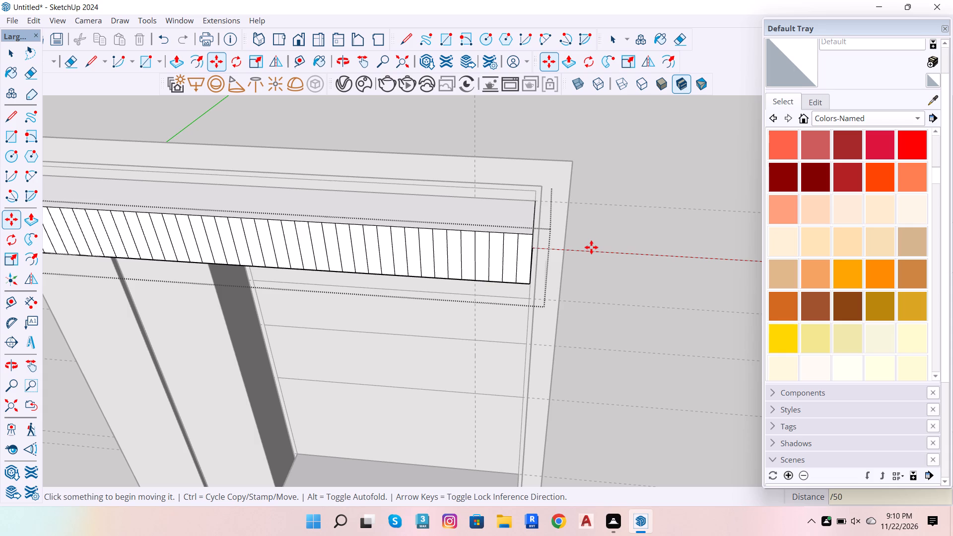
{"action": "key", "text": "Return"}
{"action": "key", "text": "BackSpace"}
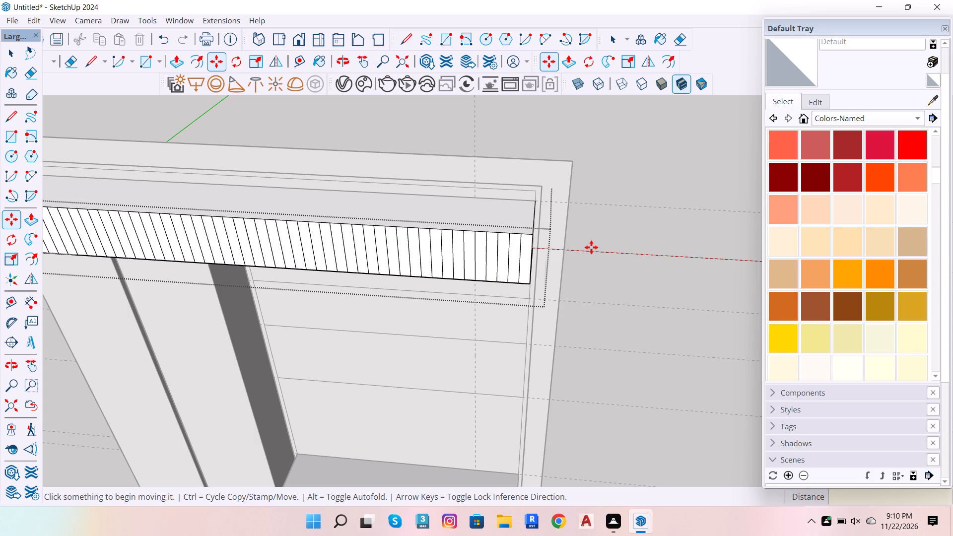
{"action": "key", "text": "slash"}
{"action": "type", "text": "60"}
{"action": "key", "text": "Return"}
Divide the span between the original and copied edges into 70 equal strips across the band's front face.
{"action": "key", "text": "slash"}
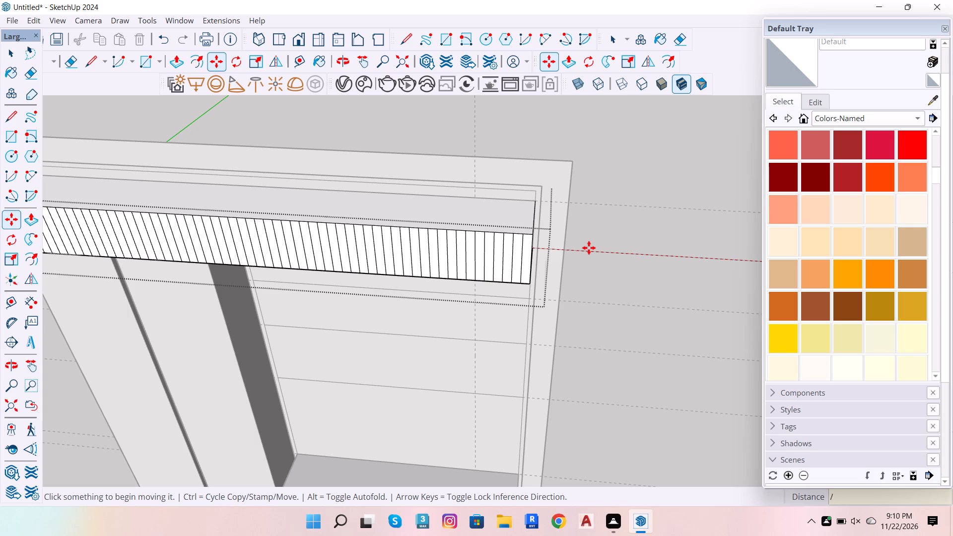
{"action": "key", "text": "6"}
{"action": "key", "text": "BackSpace"}
{"action": "type", "text": "70"}
{"action": "key", "text": "Return"}
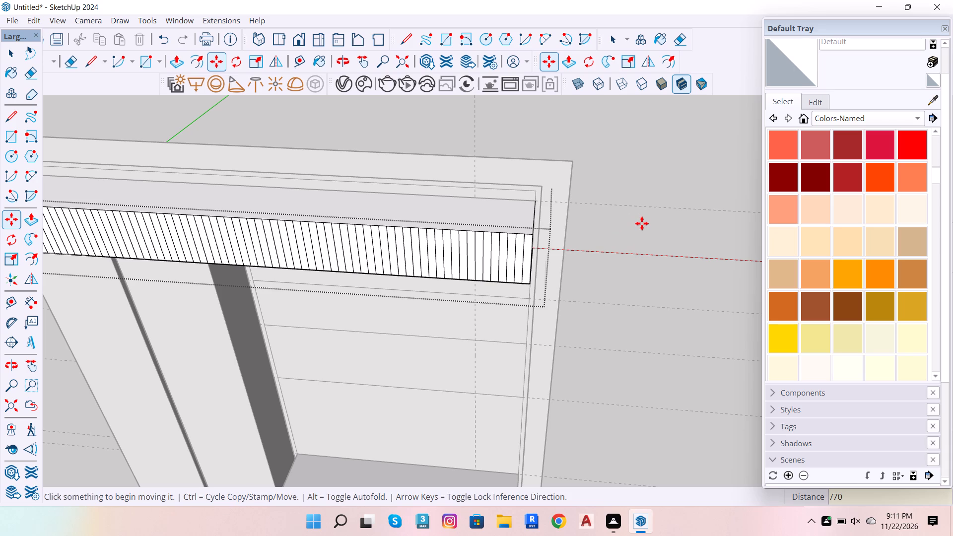
{"action": "key", "text": "space"}
Push the first narrow strip at the left end of the band's front face inward by 1".
{"action": "scroll", "coordinate": [757, 261], "scroll_direction": "down", "scroll_amount": 5}
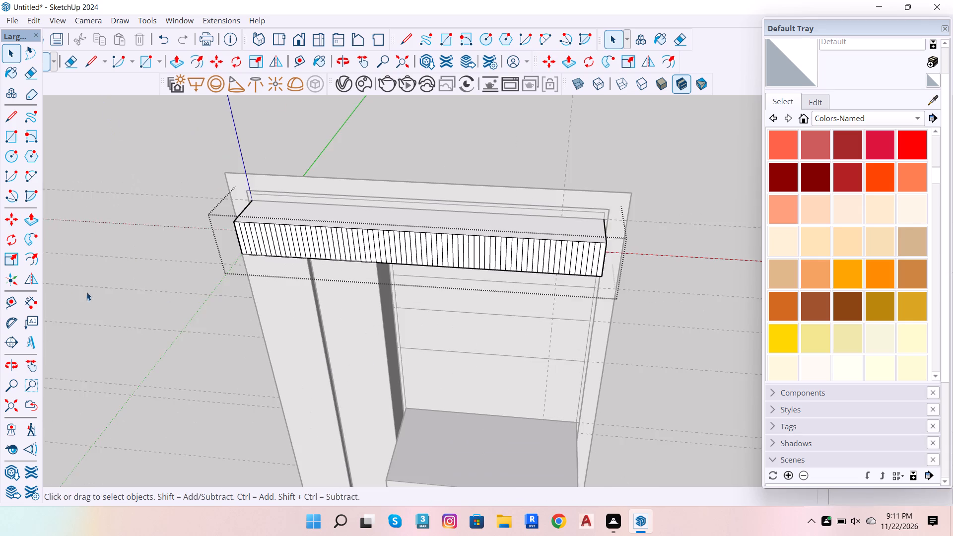
{"action": "scroll", "coordinate": [83, 287], "scroll_direction": "down", "scroll_amount": 1}
{"action": "scroll", "coordinate": [136, 239], "scroll_direction": "up", "scroll_amount": 18}
{"action": "left_click", "coordinate": [236, 229]}
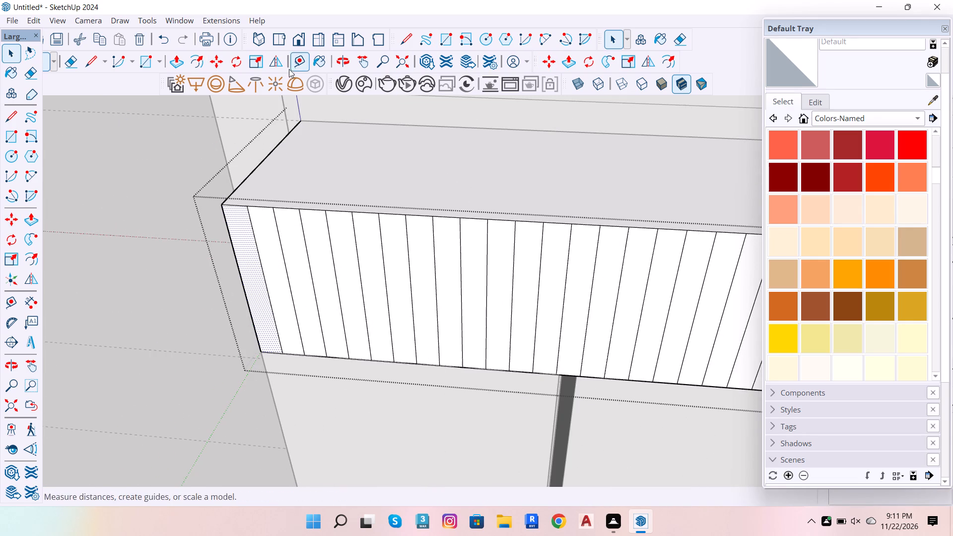
{"action": "left_click", "coordinate": [180, 64]}
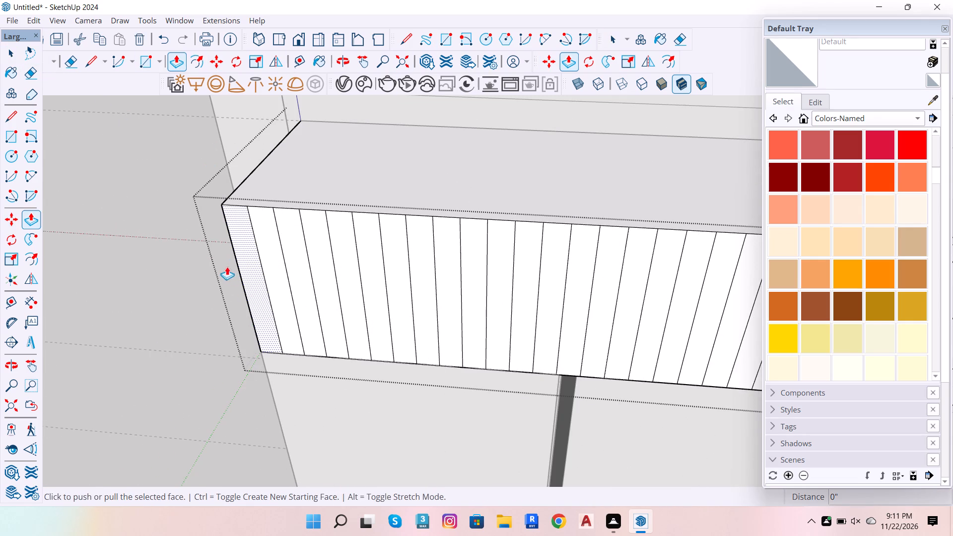
{"action": "left_click", "coordinate": [237, 255]}
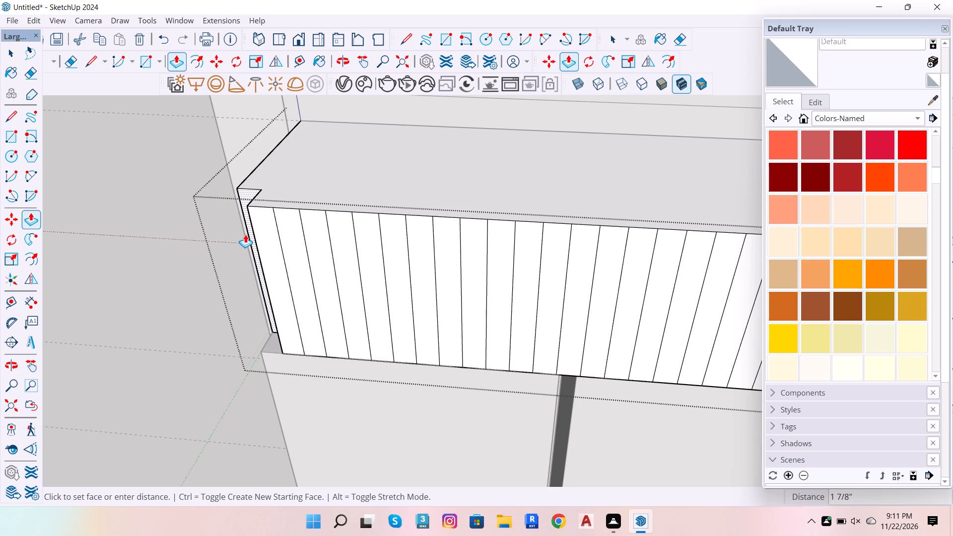
{"action": "key", "text": "1"}
{"action": "key", "text": "Return"}
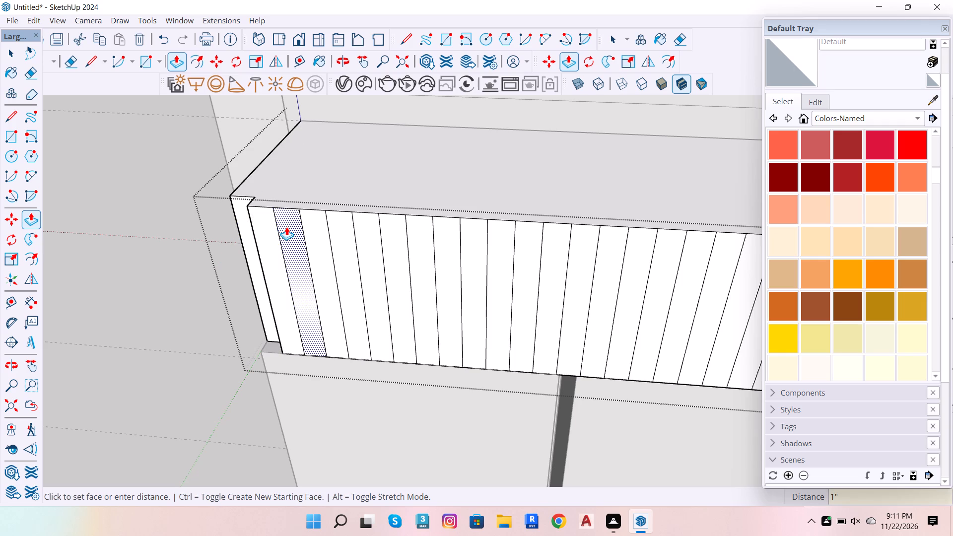
Push the next seven alternate strips from the left end of the band's front face inward by 1".
{"action": "double_click", "coordinate": [286, 227]}
{"action": "double_click", "coordinate": [344, 245]}
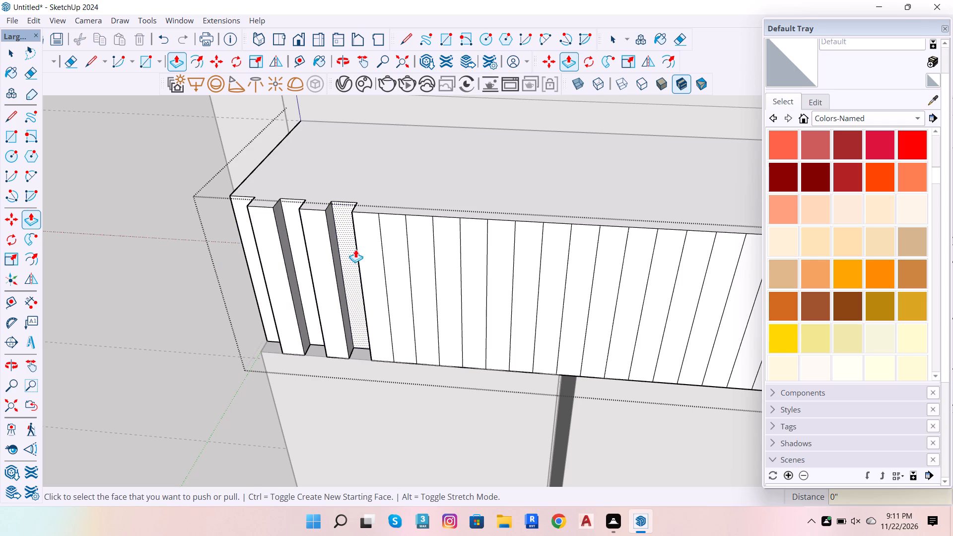
{"action": "double_click", "coordinate": [391, 263]}
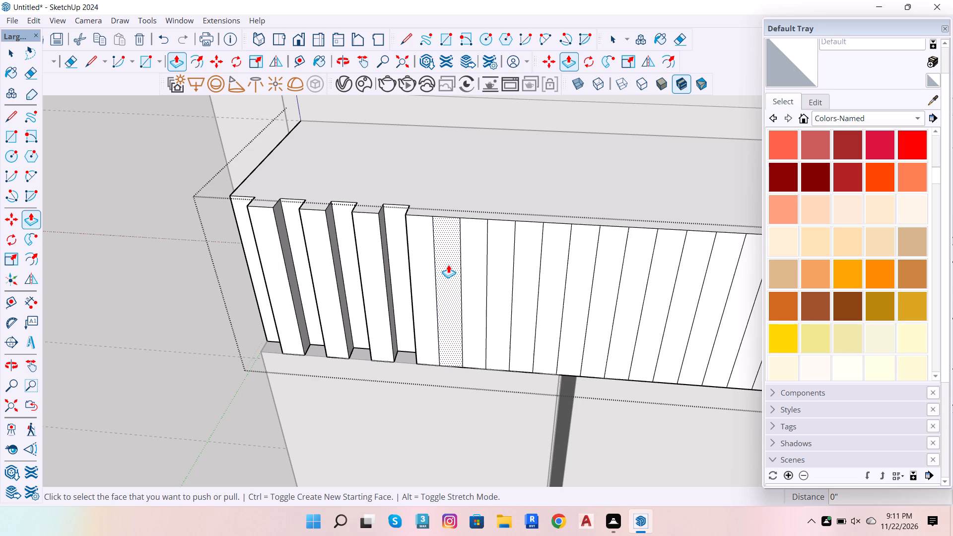
{"action": "double_click", "coordinate": [449, 265]}
{"action": "double_click", "coordinate": [451, 248]}
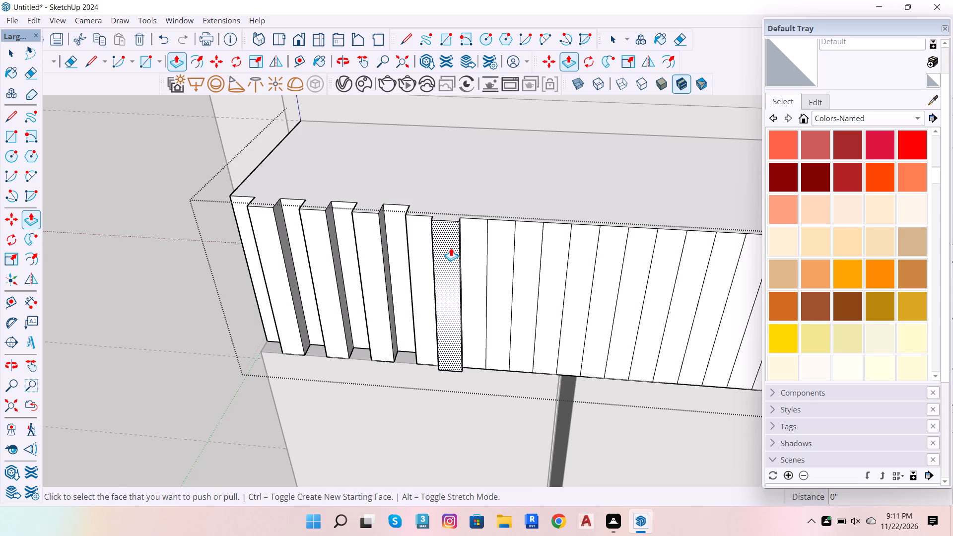
{"action": "left_click", "coordinate": [447, 224]}
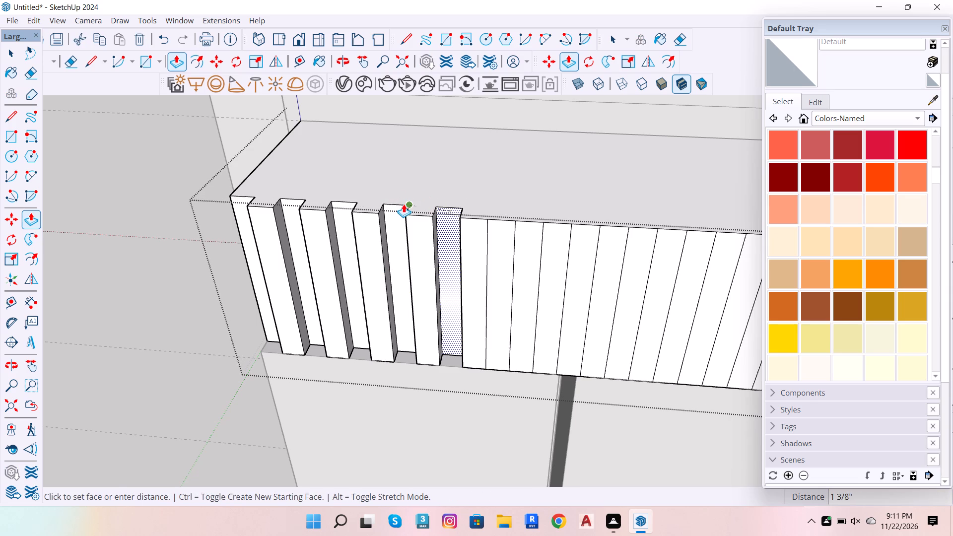
{"action": "left_click", "coordinate": [404, 204]}
{"action": "double_click", "coordinate": [506, 256]}
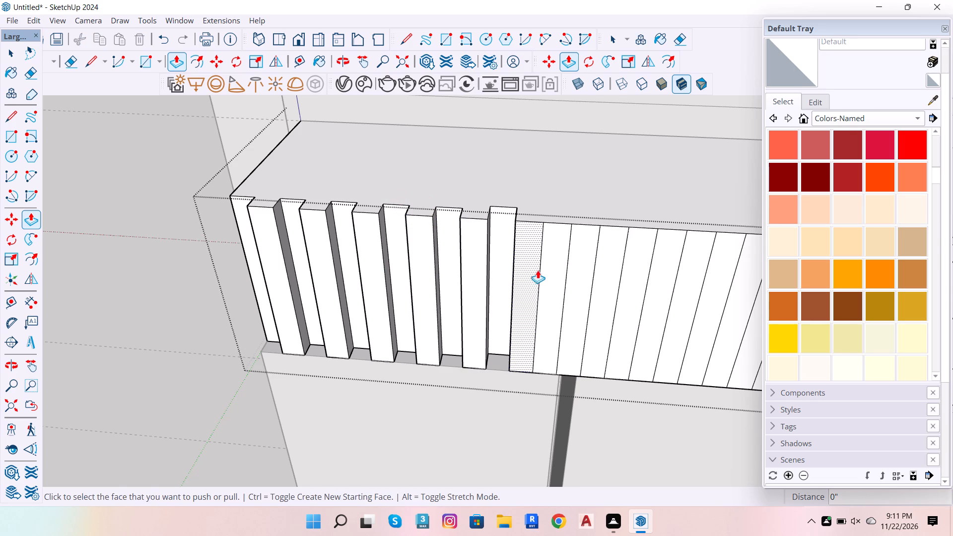
{"action": "double_click", "coordinate": [555, 264]}
{"action": "double_click", "coordinate": [600, 265]}
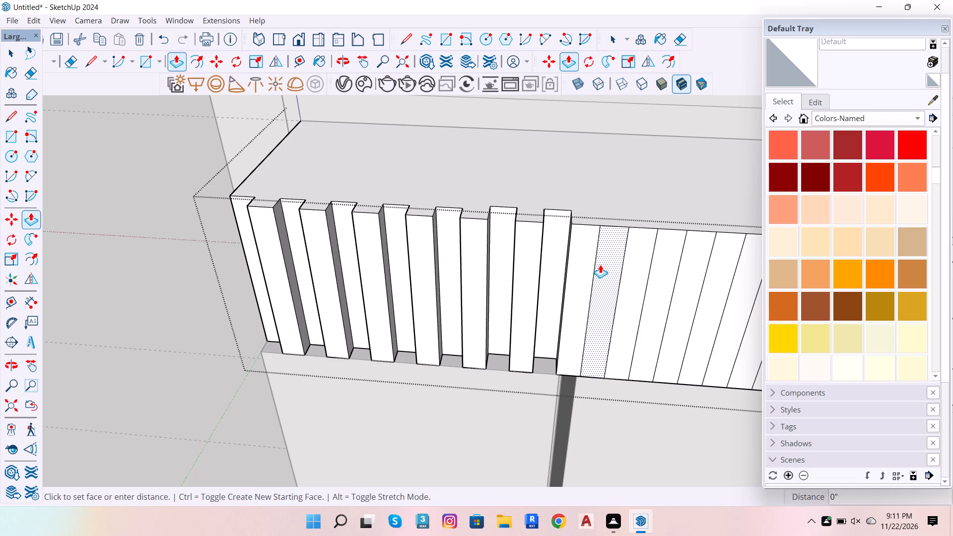
Continue the fluting along the band's front by pushing the next three alternate strips inward by 1".
{"action": "scroll", "coordinate": [470, 270], "scroll_direction": "down", "scroll_amount": 6}
{"action": "scroll", "coordinate": [567, 282], "scroll_direction": "up", "scroll_amount": 10}
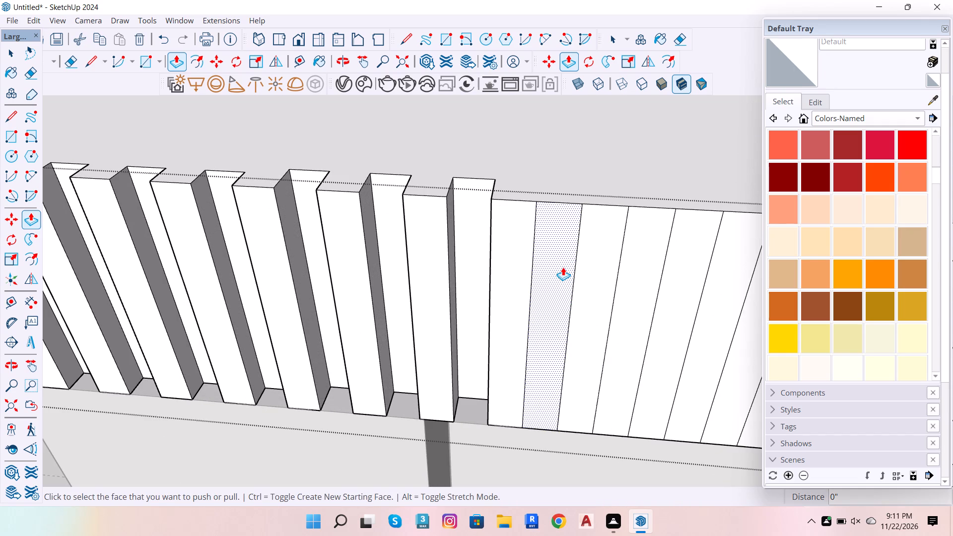
{"action": "double_click", "coordinate": [563, 267]}
{"action": "scroll", "coordinate": [403, 278], "scroll_direction": "down", "scroll_amount": 5}
{"action": "scroll", "coordinate": [524, 280], "scroll_direction": "up", "scroll_amount": 3}
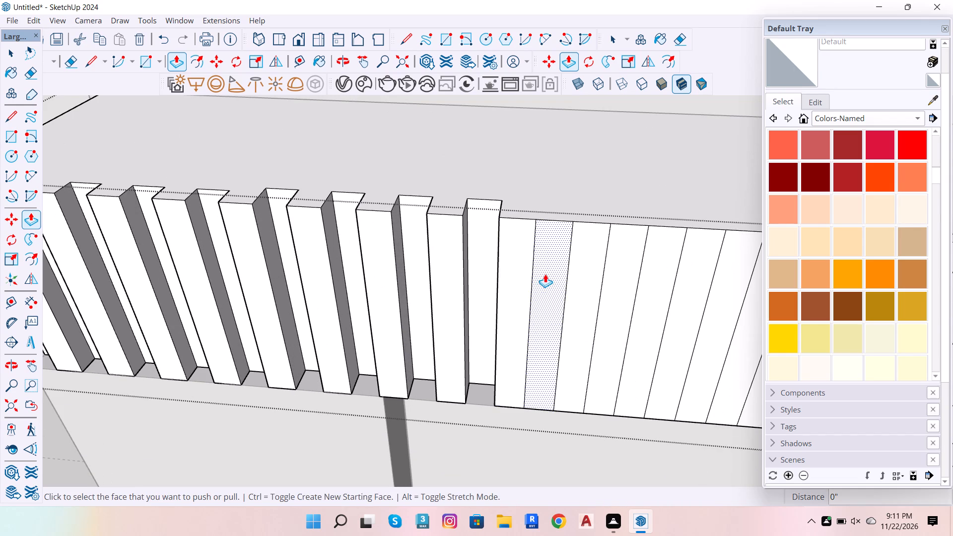
{"action": "left_click", "coordinate": [546, 273]}
{"action": "left_click", "coordinate": [544, 273]}
{"action": "double_click", "coordinate": [553, 281]}
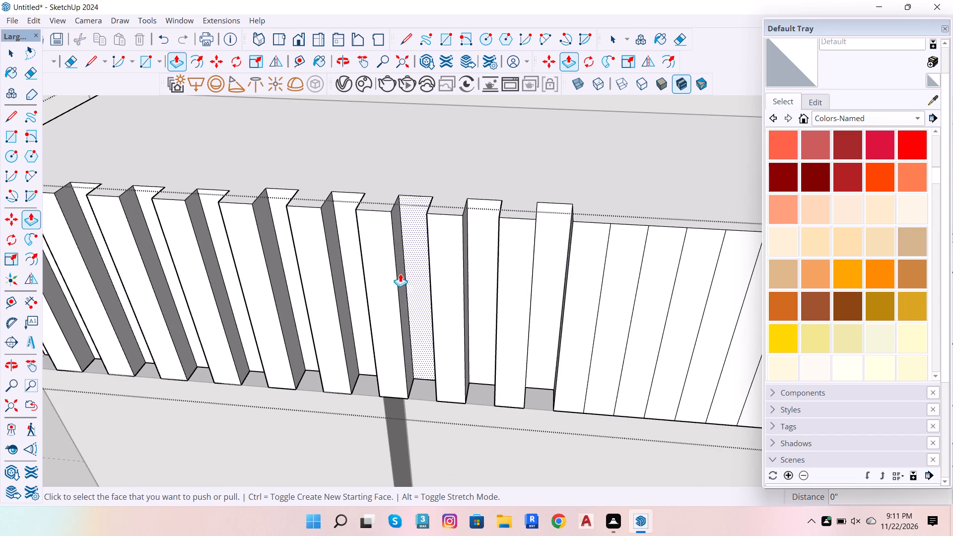
{"action": "scroll", "coordinate": [355, 274], "scroll_direction": "down", "scroll_amount": 5}
{"action": "scroll", "coordinate": [546, 310], "scroll_direction": "up", "scroll_amount": 4}
{"action": "scroll", "coordinate": [502, 280], "scroll_direction": "up", "scroll_amount": 5}
{"action": "double_click", "coordinate": [501, 279]}
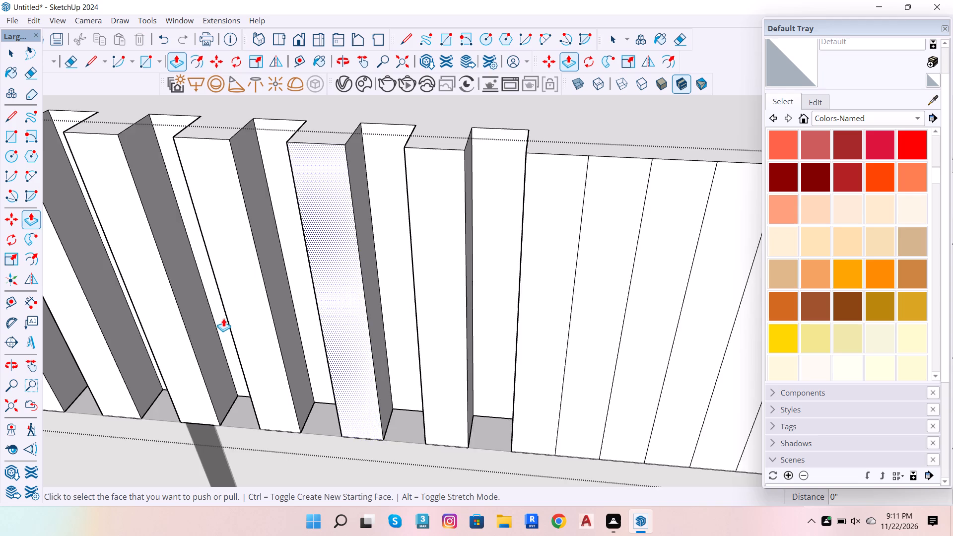
Push five more alternate strips inward by 1", carrying the grooves towards the middle of the band's front face.
{"action": "scroll", "coordinate": [174, 323], "scroll_direction": "down", "scroll_amount": 5}
{"action": "double_click", "coordinate": [425, 308]}
{"action": "scroll", "coordinate": [287, 362], "scroll_direction": "down", "scroll_amount": 5}
{"action": "scroll", "coordinate": [408, 353], "scroll_direction": "up", "scroll_amount": 3}
{"action": "double_click", "coordinate": [408, 353]}
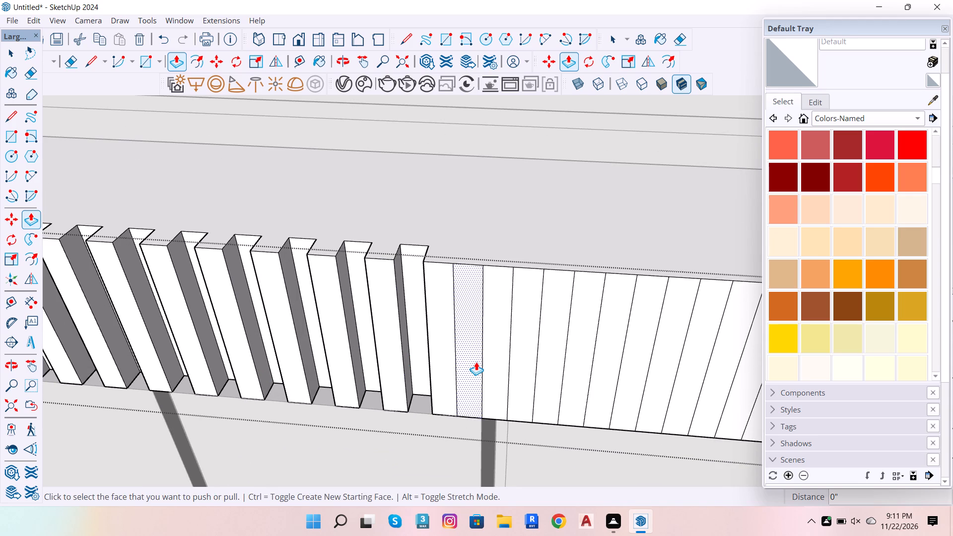
{"action": "double_click", "coordinate": [476, 362]}
{"action": "double_click", "coordinate": [515, 355]}
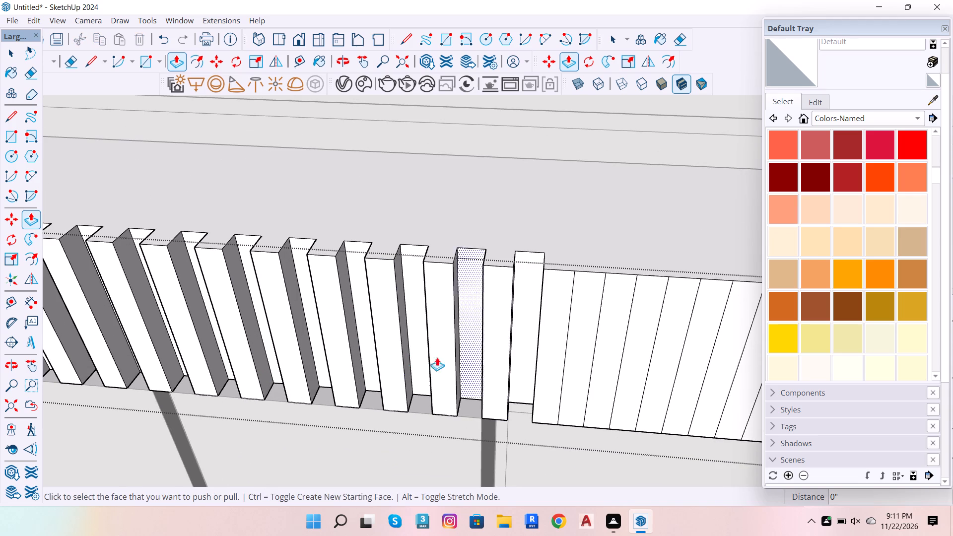
{"action": "scroll", "coordinate": [392, 357], "scroll_direction": "down", "scroll_amount": 5}
{"action": "scroll", "coordinate": [508, 348], "scroll_direction": "up", "scroll_amount": 4}
{"action": "double_click", "coordinate": [508, 348]}
Recess the next four alternate strips by 1", extending the grooves past the middle of the band's front face.
{"action": "scroll", "coordinate": [197, 358], "scroll_direction": "down", "scroll_amount": 5}
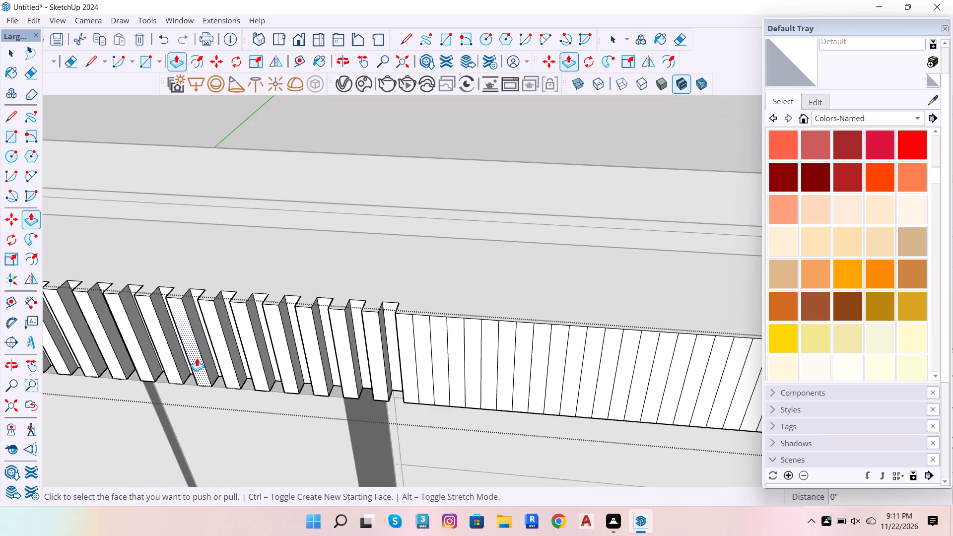
{"action": "scroll", "coordinate": [414, 361], "scroll_direction": "up", "scroll_amount": 4}
{"action": "double_click", "coordinate": [425, 352]}
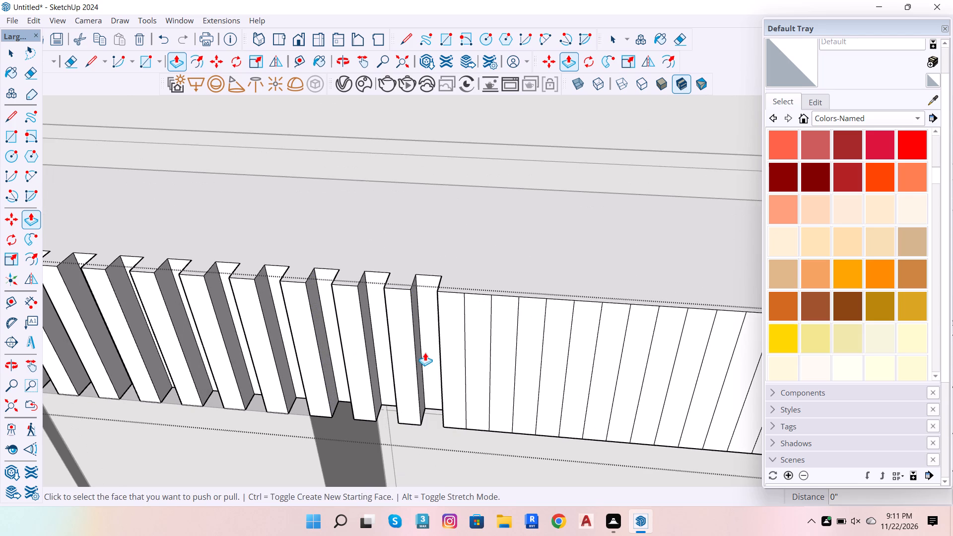
{"action": "scroll", "coordinate": [262, 380], "scroll_direction": "down", "scroll_amount": 5}
{"action": "scroll", "coordinate": [411, 393], "scroll_direction": "up", "scroll_amount": 4}
{"action": "double_click", "coordinate": [394, 382]}
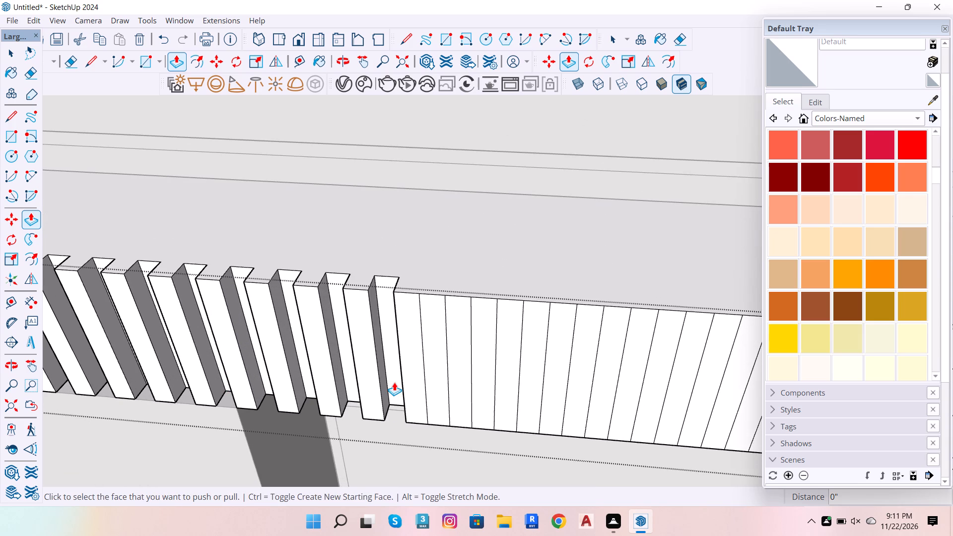
{"action": "scroll", "coordinate": [394, 382], "scroll_direction": "down", "scroll_amount": 4}
{"action": "scroll", "coordinate": [427, 381], "scroll_direction": "up", "scroll_amount": 7}
{"action": "double_click", "coordinate": [412, 377]}
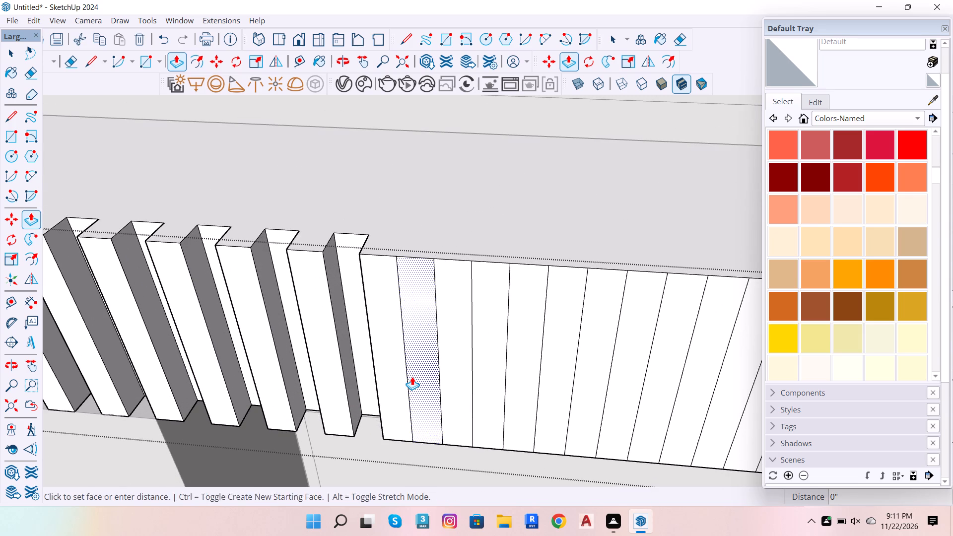
{"action": "double_click", "coordinate": [475, 379]}
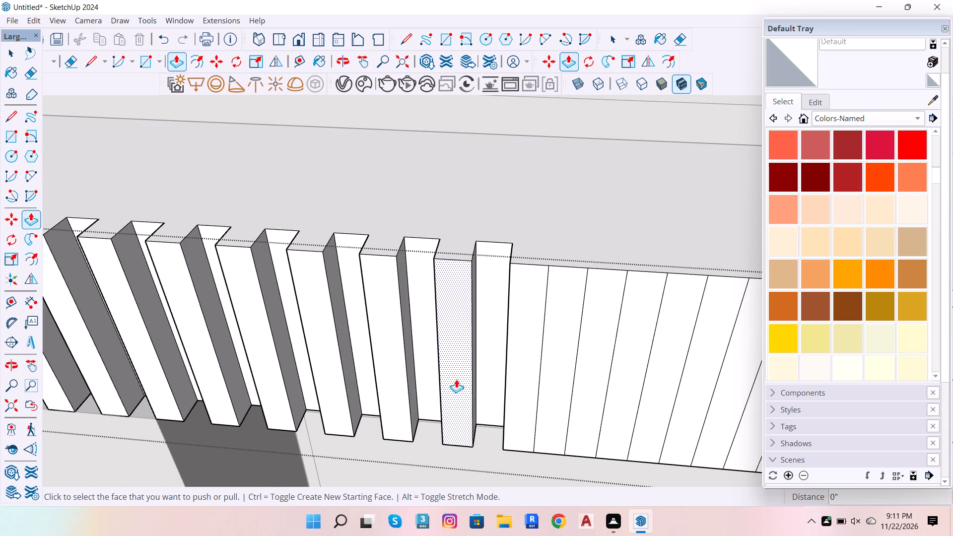
Push the following five alternate strips inward by 1" along the right half of the band's front face.
{"action": "scroll", "coordinate": [447, 379], "scroll_direction": "down", "scroll_amount": 5}
{"action": "scroll", "coordinate": [615, 384], "scroll_direction": "up", "scroll_amount": 4}
{"action": "scroll", "coordinate": [475, 359], "scroll_direction": "up", "scroll_amount": 2}
{"action": "double_click", "coordinate": [474, 358]}
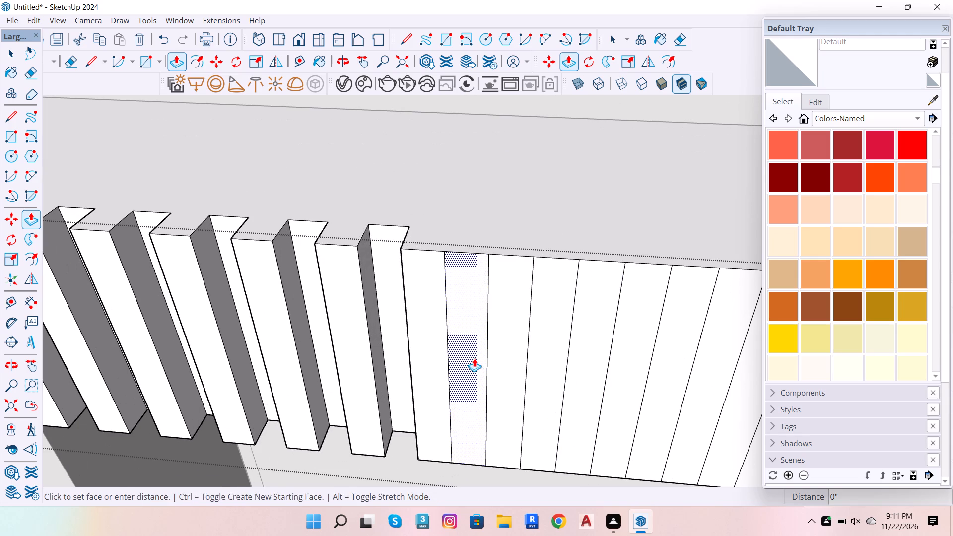
{"action": "double_click", "coordinate": [544, 368]}
{"action": "scroll", "coordinate": [269, 373], "scroll_direction": "down", "scroll_amount": 5}
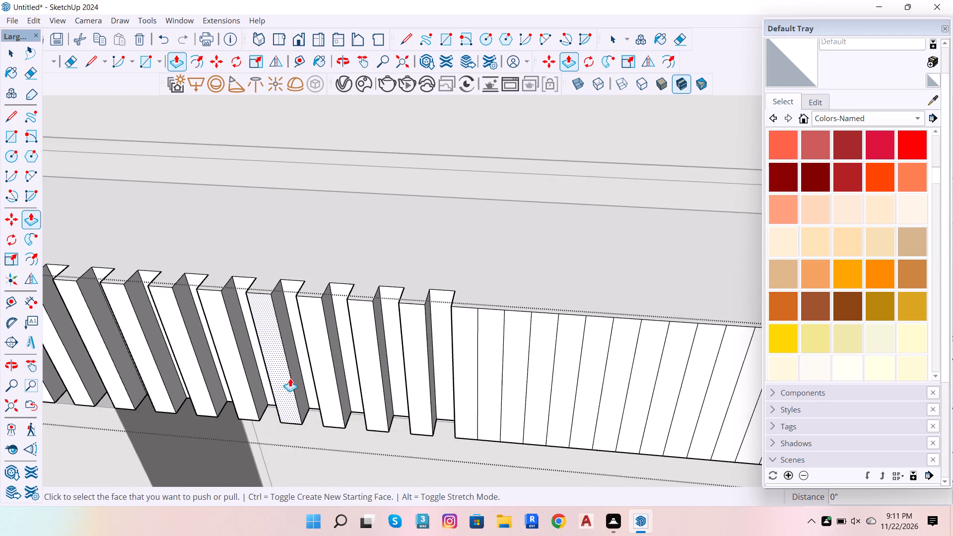
{"action": "scroll", "coordinate": [492, 376], "scroll_direction": "up", "scroll_amount": 5}
{"action": "double_click", "coordinate": [493, 375]}
{"action": "scroll", "coordinate": [149, 390], "scroll_direction": "down", "scroll_amount": 5}
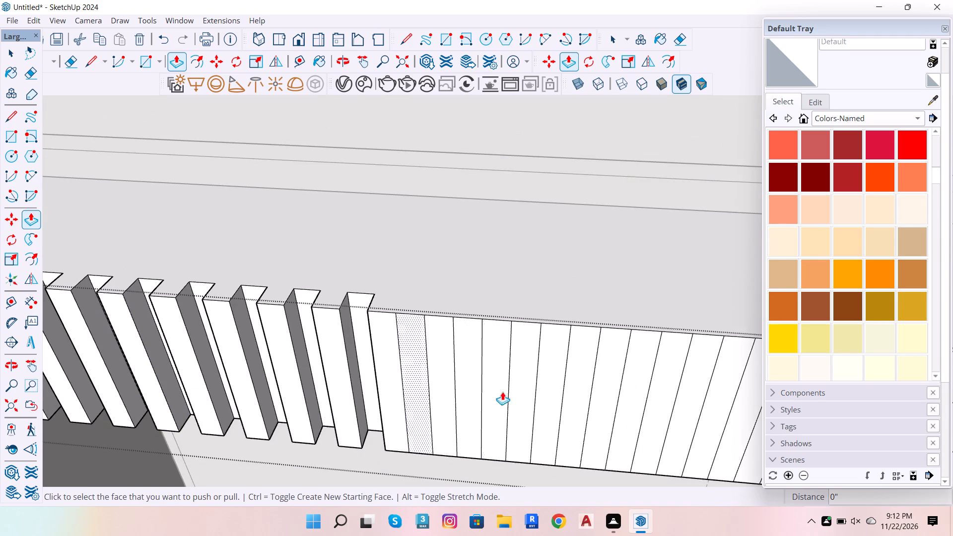
{"action": "scroll", "coordinate": [434, 375], "scroll_direction": "up", "scroll_amount": 3}
{"action": "double_click", "coordinate": [404, 368]}
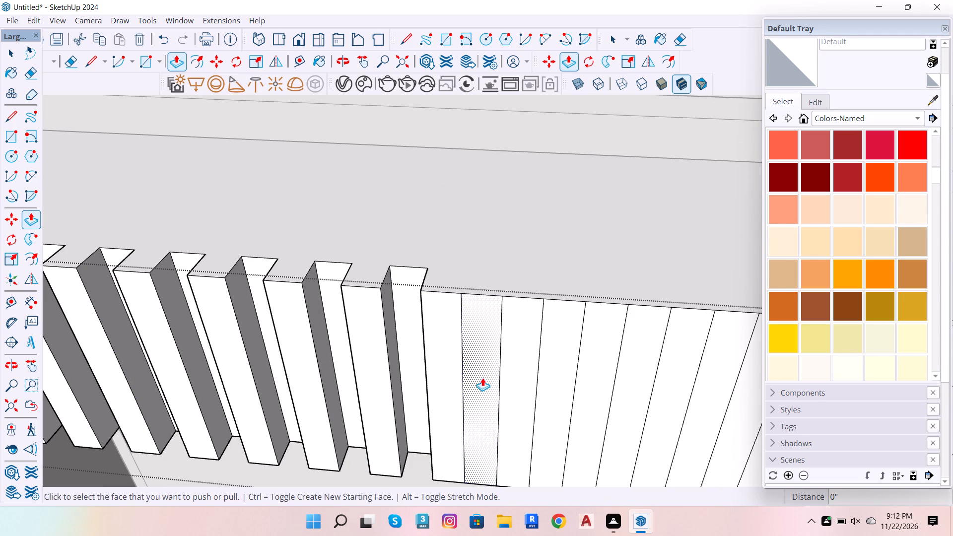
{"action": "double_click", "coordinate": [482, 378]}
Recess six more alternate strips by 1", bringing the grooves close to the right end of the band.
{"action": "scroll", "coordinate": [366, 361], "scroll_direction": "down", "scroll_amount": 5}
{"action": "scroll", "coordinate": [484, 370], "scroll_direction": "up", "scroll_amount": 4}
{"action": "double_click", "coordinate": [485, 370]}
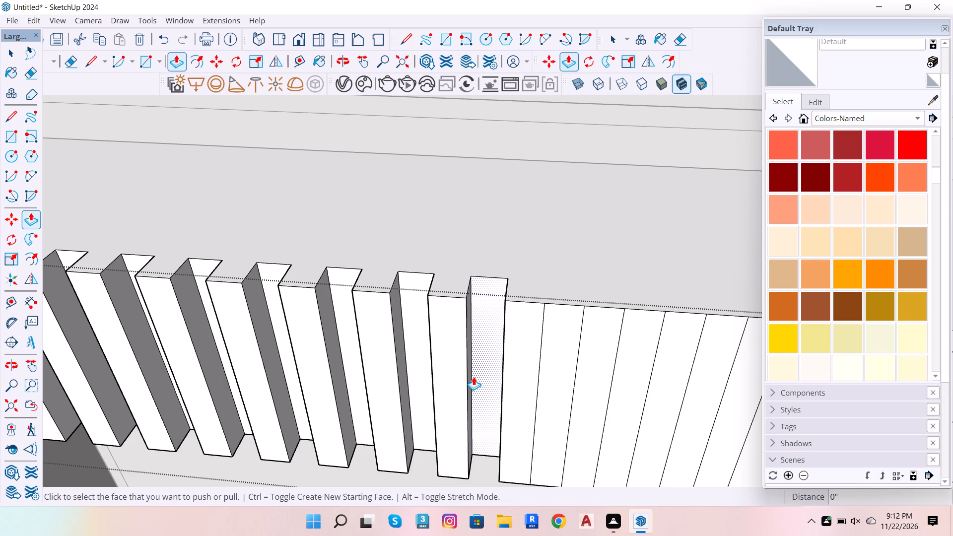
{"action": "double_click", "coordinate": [548, 351]}
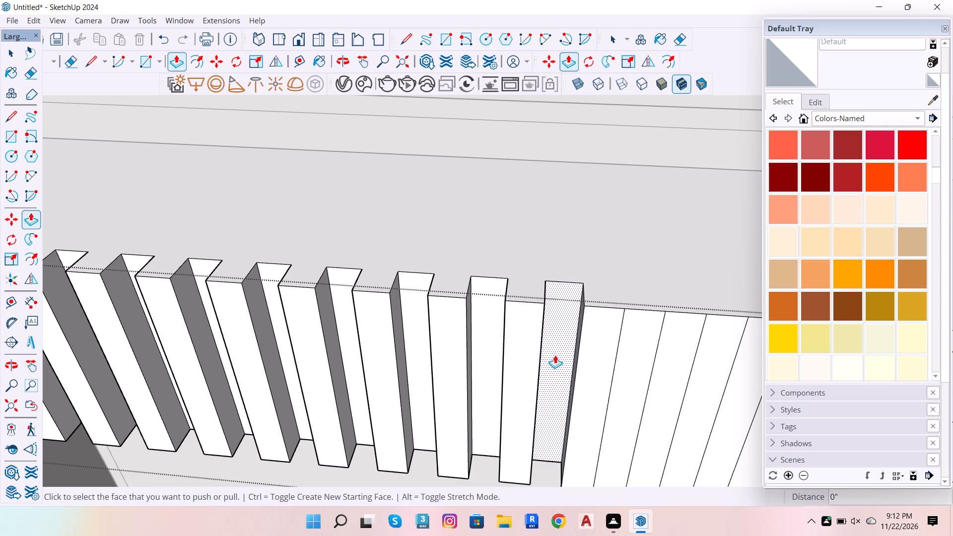
{"action": "double_click", "coordinate": [629, 366]}
{"action": "scroll", "coordinate": [361, 384], "scroll_direction": "down", "scroll_amount": 6}
{"action": "scroll", "coordinate": [553, 379], "scroll_direction": "up", "scroll_amount": 4}
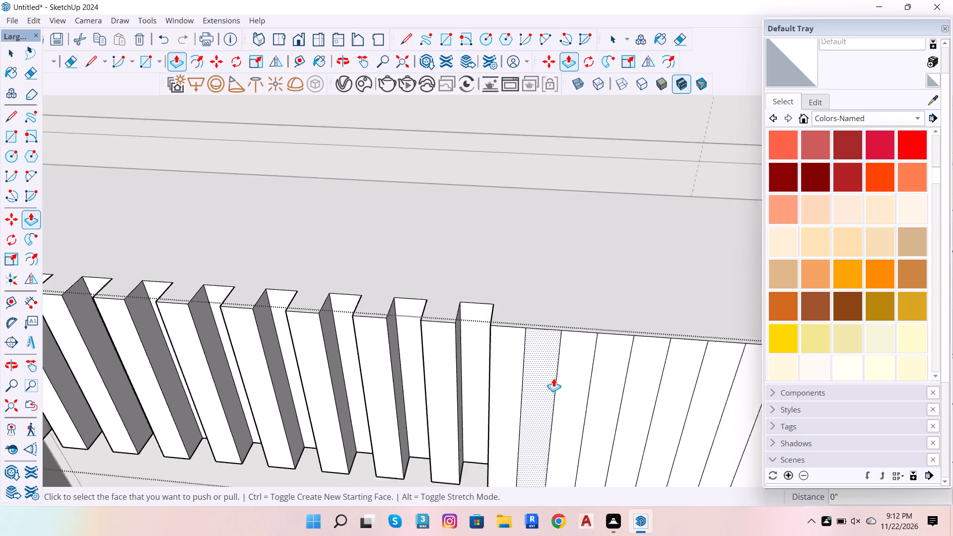
{"action": "scroll", "coordinate": [553, 378], "scroll_direction": "up", "scroll_amount": 2}
{"action": "double_click", "coordinate": [548, 376]}
{"action": "double_click", "coordinate": [607, 380]}
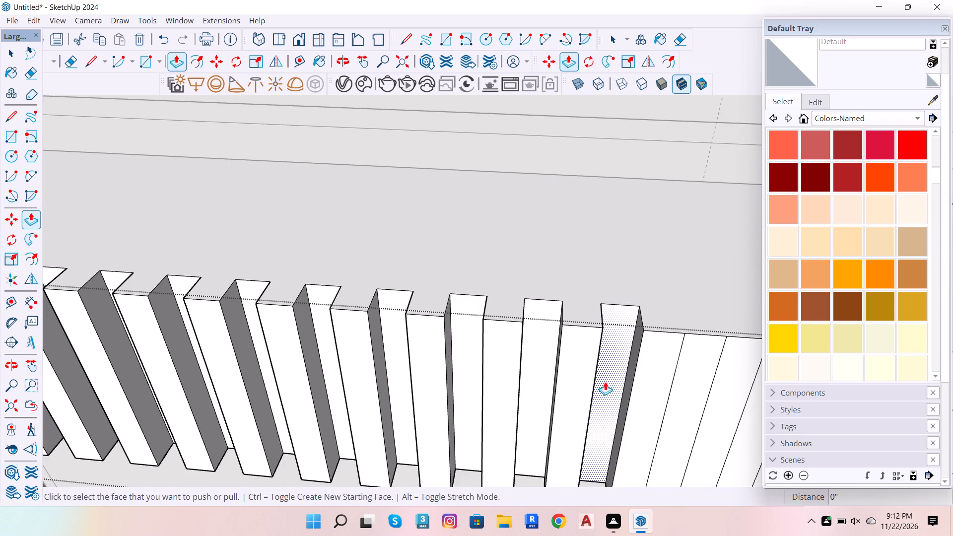
{"action": "double_click", "coordinate": [695, 374]}
Push the last four alternate strips inward by 1", leaving the end strip flush, to complete the band's fluted front.
{"action": "scroll", "coordinate": [268, 368], "scroll_direction": "down", "scroll_amount": 6}
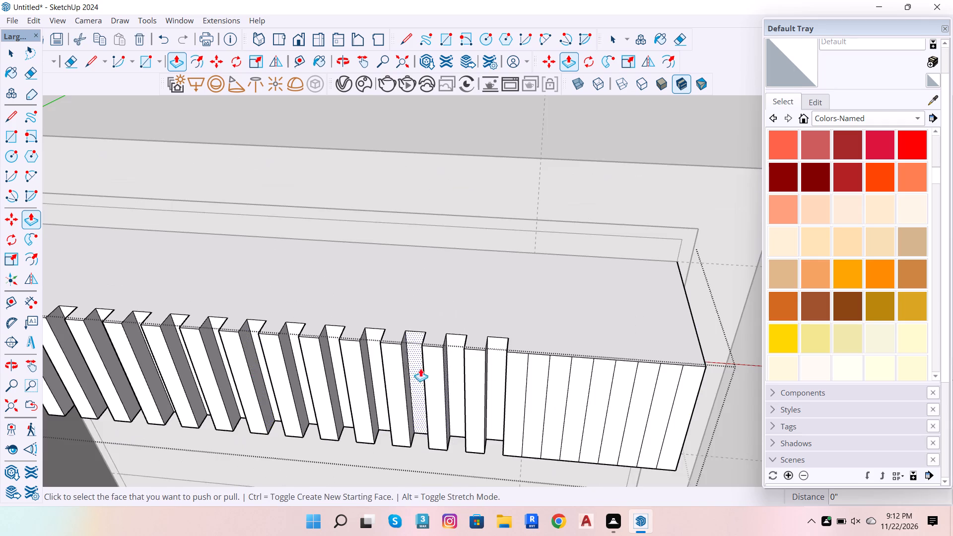
{"action": "scroll", "coordinate": [527, 366], "scroll_direction": "up", "scroll_amount": 4}
{"action": "double_click", "coordinate": [535, 368]}
{"action": "double_click", "coordinate": [595, 383]}
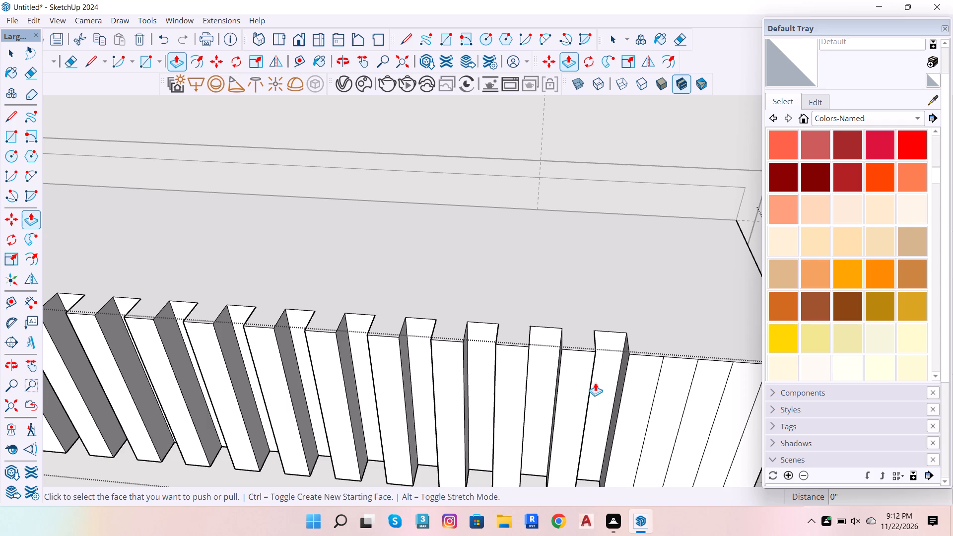
{"action": "double_click", "coordinate": [670, 394]}
{"action": "scroll", "coordinate": [478, 371], "scroll_direction": "down", "scroll_amount": 5}
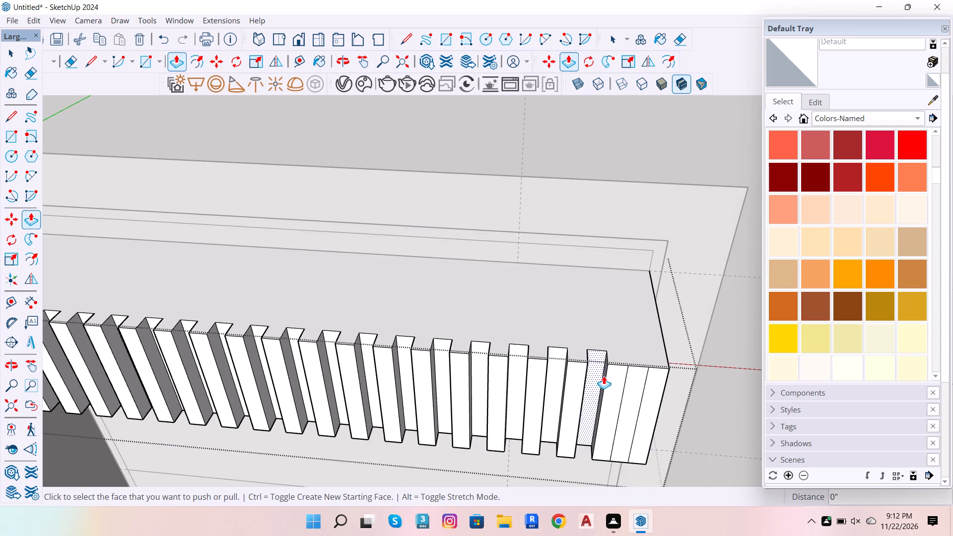
{"action": "scroll", "coordinate": [612, 377], "scroll_direction": "up", "scroll_amount": 5}
{"action": "double_click", "coordinate": [632, 391]}
Examine the fluted band along its full length and against the whole cabinet unit from the front.
{"action": "scroll", "coordinate": [654, 367], "scroll_direction": "down", "scroll_amount": 15}
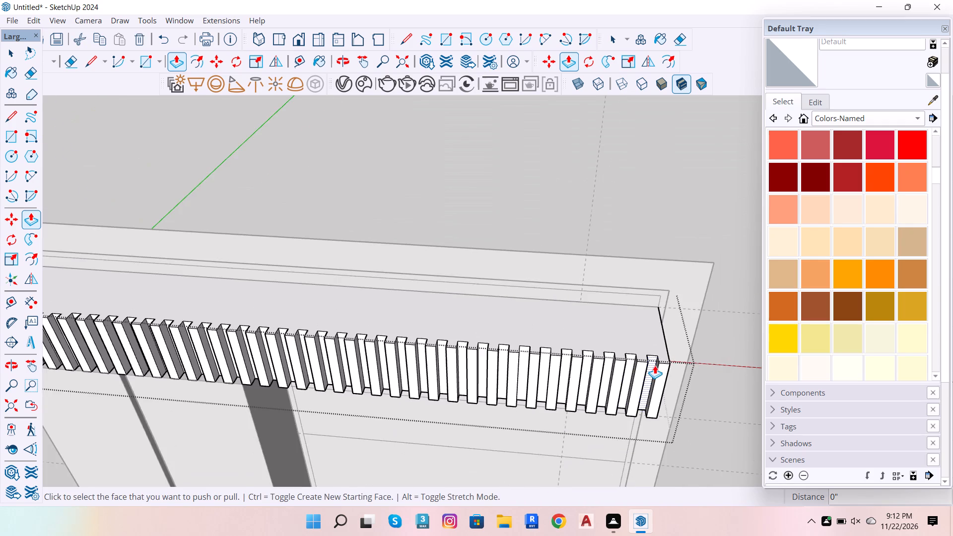
{"action": "scroll", "coordinate": [655, 365], "scroll_direction": "down", "scroll_amount": 9}
{"action": "scroll", "coordinate": [566, 481], "scroll_direction": "up", "scroll_amount": 6}
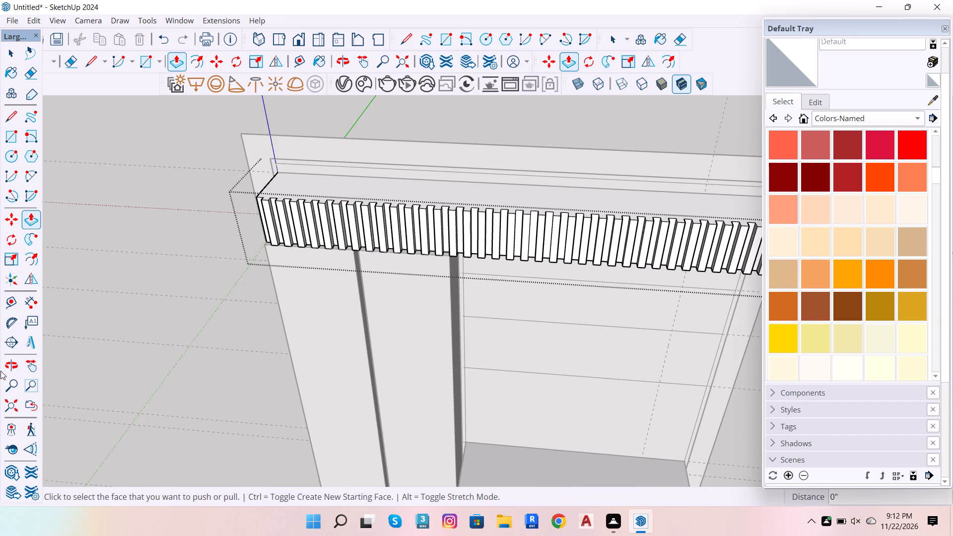
{"action": "left_click", "coordinate": [18, 369]}
{"action": "left_click_drag", "start_coordinate": [439, 382], "coordinate": [472, 242]}
{"action": "scroll", "coordinate": [461, 263], "scroll_direction": "down", "scroll_amount": 6}
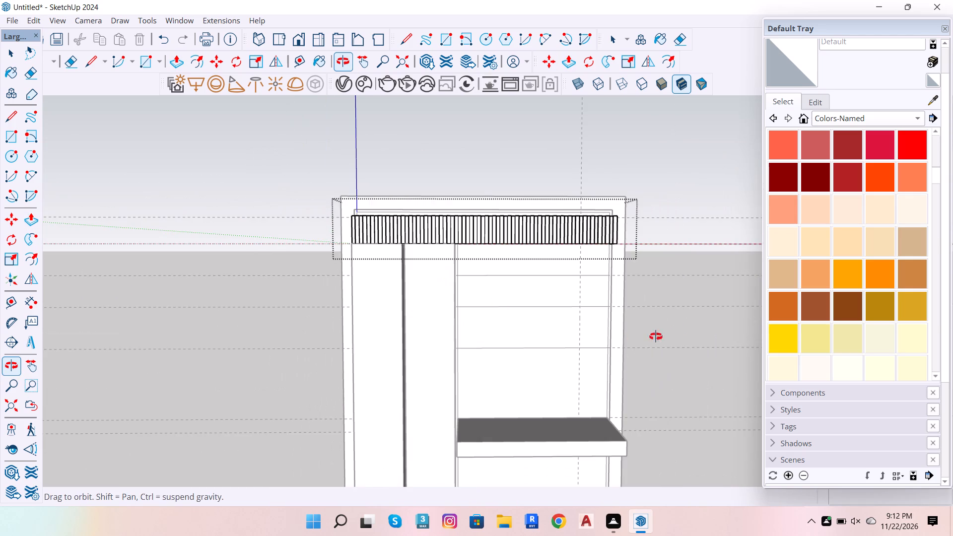
{"action": "double_click", "coordinate": [681, 327]}
{"action": "scroll", "coordinate": [368, 190], "scroll_direction": "down", "scroll_amount": 4}
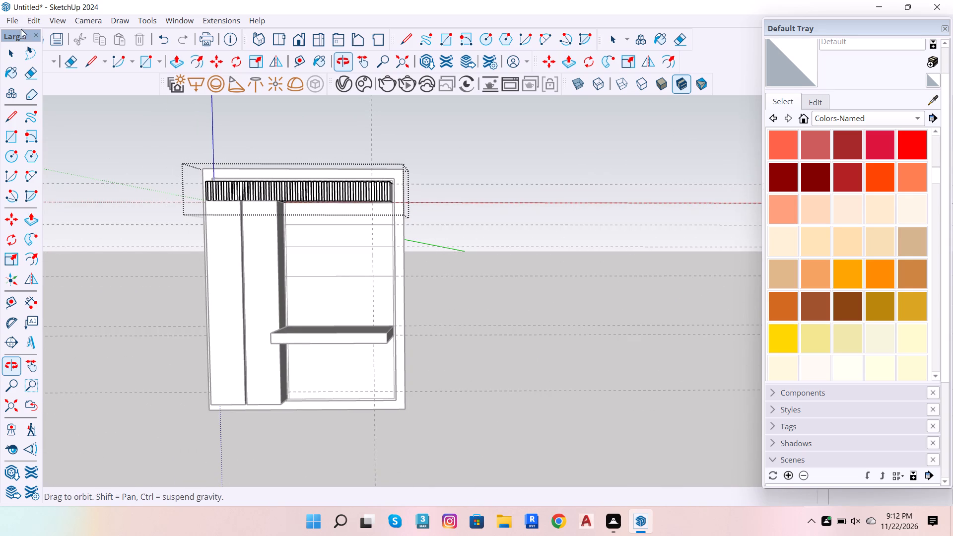
Close the top band's group to return to the whole model.
{"action": "left_click", "coordinate": [11, 43]}
{"action": "double_click", "coordinate": [488, 259]}
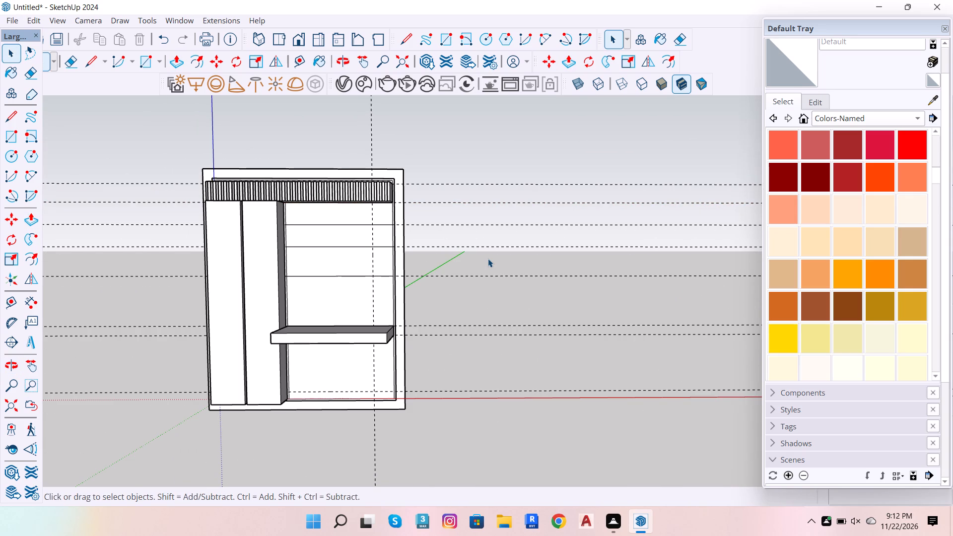
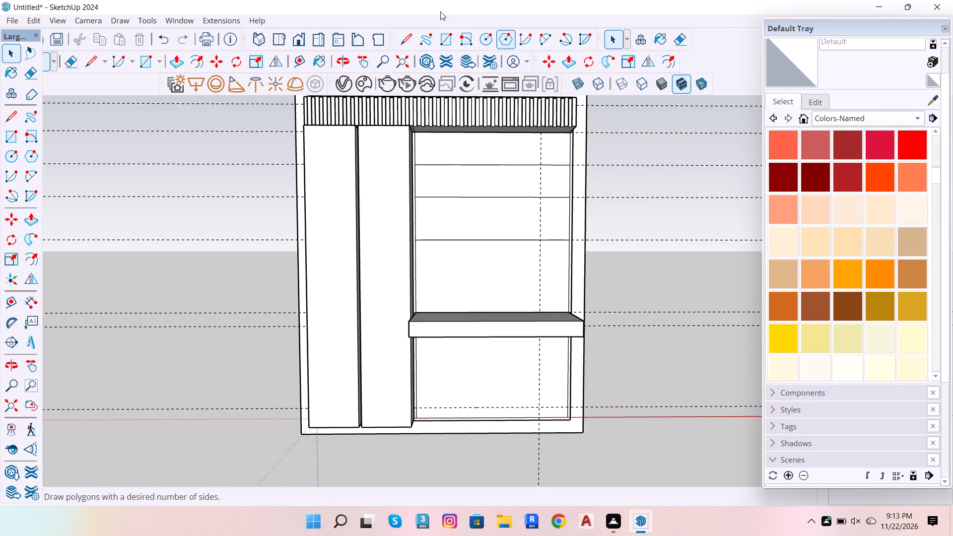
Open the fluted top band's group, delete the stray edge on its underside above the open bay, and close the group.
{"action": "scroll", "coordinate": [411, 125], "scroll_direction": "down", "scroll_amount": 1}
{"action": "scroll", "coordinate": [413, 128], "scroll_direction": "up", "scroll_amount": 17}
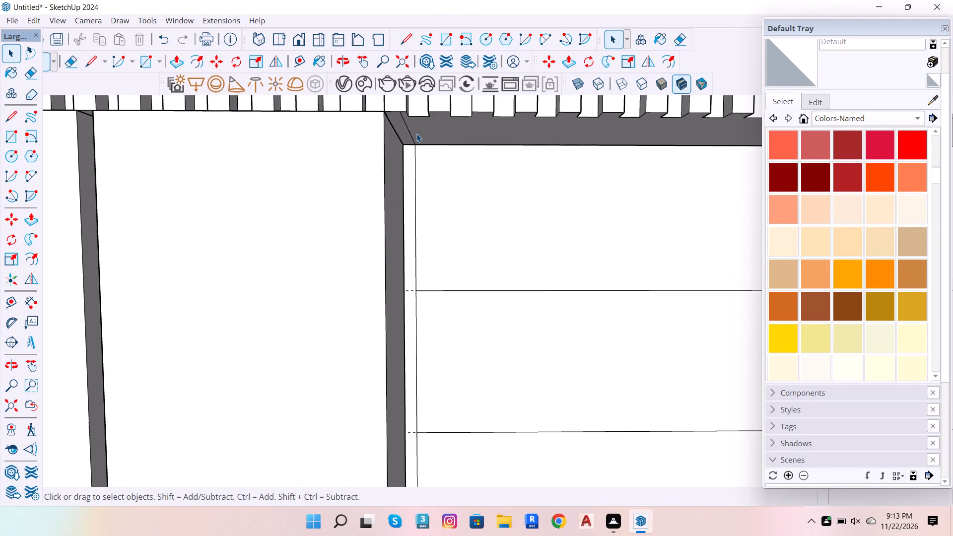
{"action": "scroll", "coordinate": [416, 134], "scroll_direction": "up", "scroll_amount": 5}
{"action": "left_click", "coordinate": [409, 137]}
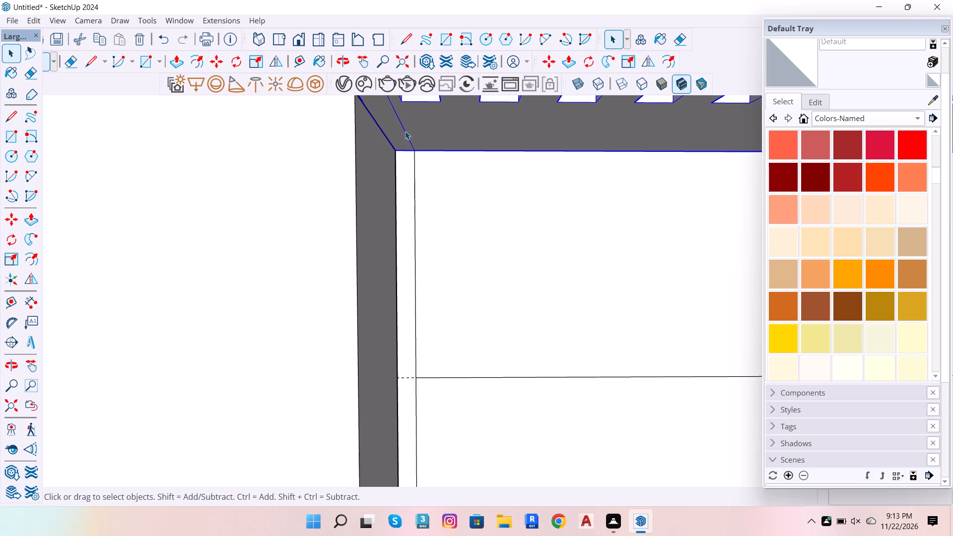
{"action": "double_click", "coordinate": [405, 131]}
{"action": "left_click", "coordinate": [405, 131]}
{"action": "double_click", "coordinate": [405, 131]}
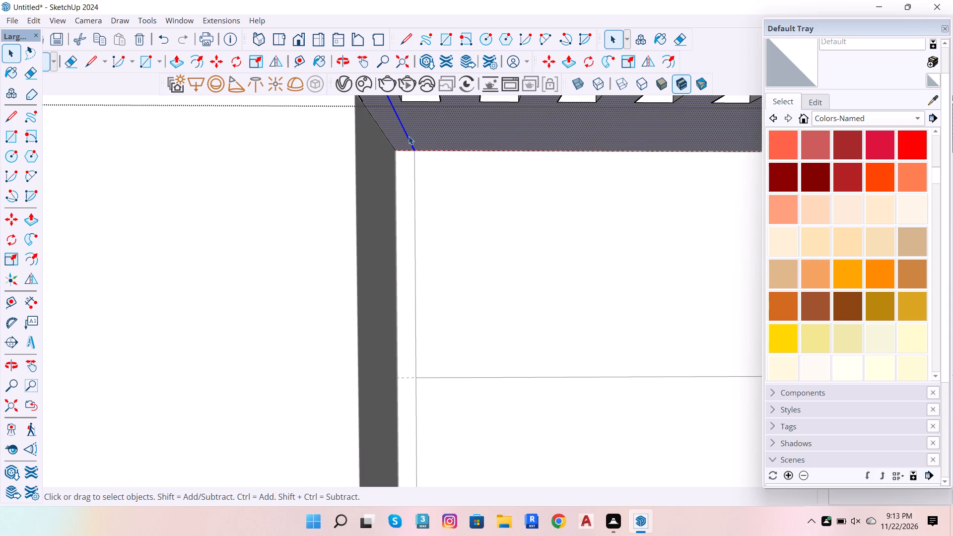
{"action": "left_click", "coordinate": [408, 136]}
{"action": "key", "text": "Delete"}
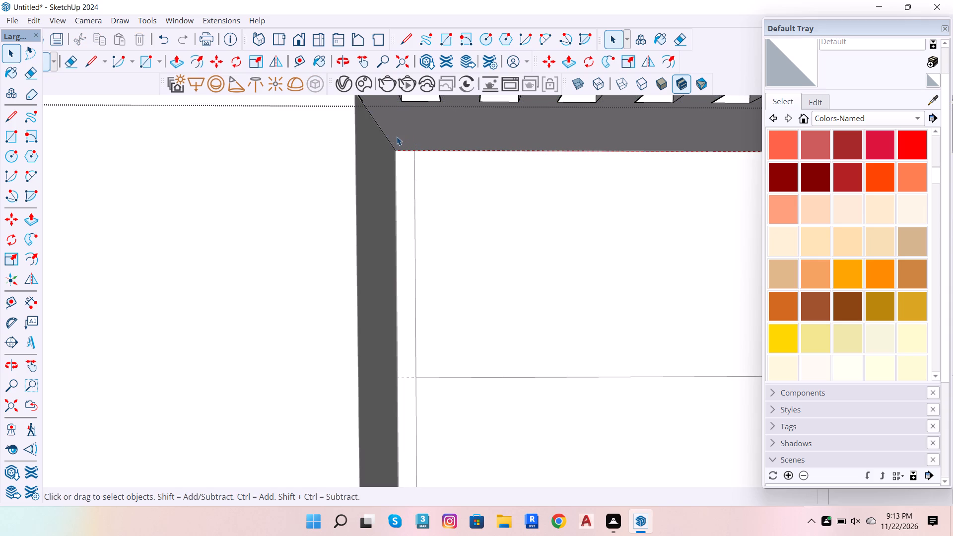
{"action": "scroll", "coordinate": [461, 156], "scroll_direction": "down", "scroll_amount": 13}
{"action": "scroll", "coordinate": [443, 192], "scroll_direction": "down", "scroll_amount": 7}
{"action": "double_click", "coordinate": [660, 213]}
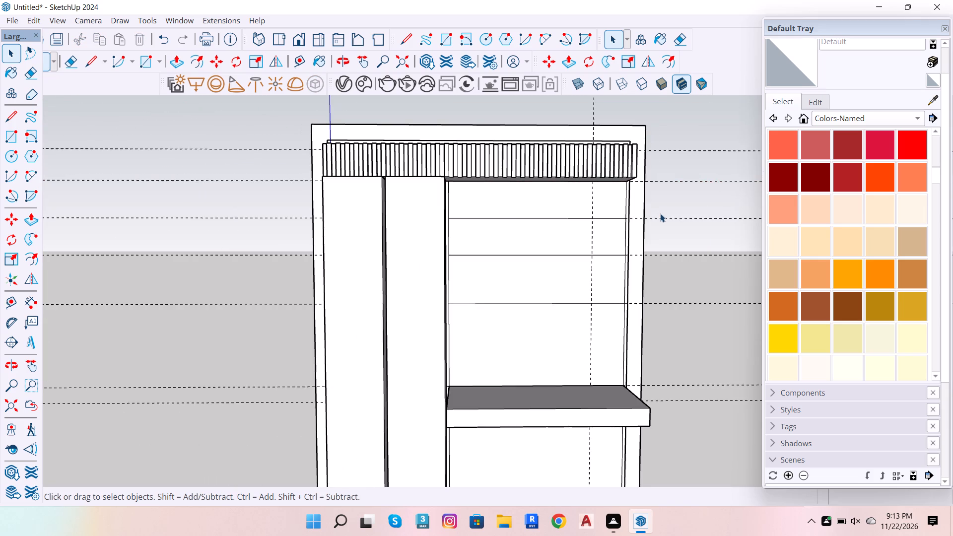
Group the uppermost rectangular face of the open bay, directly below the fluted band, with its edges.
{"action": "scroll", "coordinate": [621, 196], "scroll_direction": "up", "scroll_amount": 4}
{"action": "double_click", "coordinate": [605, 204]}
{"action": "right_click", "coordinate": [605, 205]}
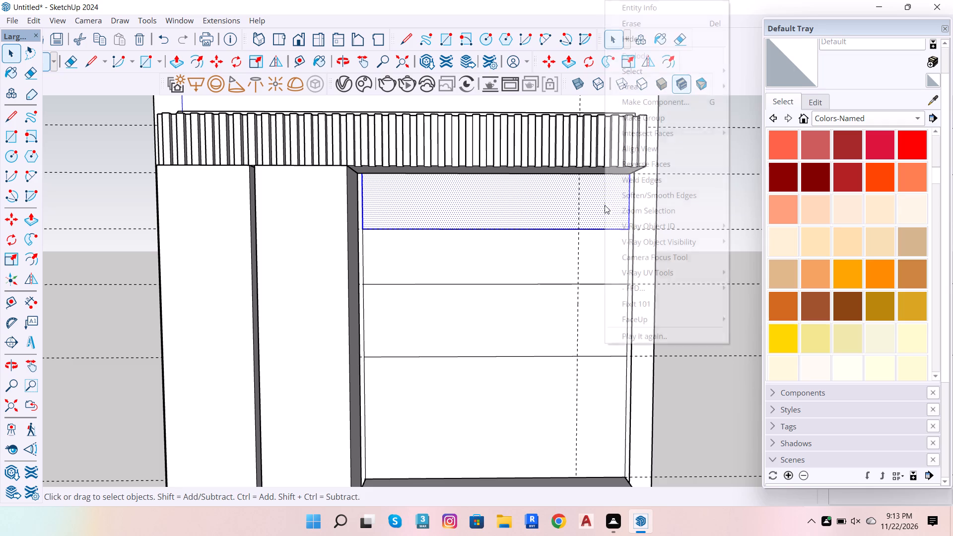
{"action": "left_click", "coordinate": [680, 121]}
Inside the new group, offset the rectangle's outline inward by 0.8" to form a border frame.
{"action": "double_click", "coordinate": [469, 205]}
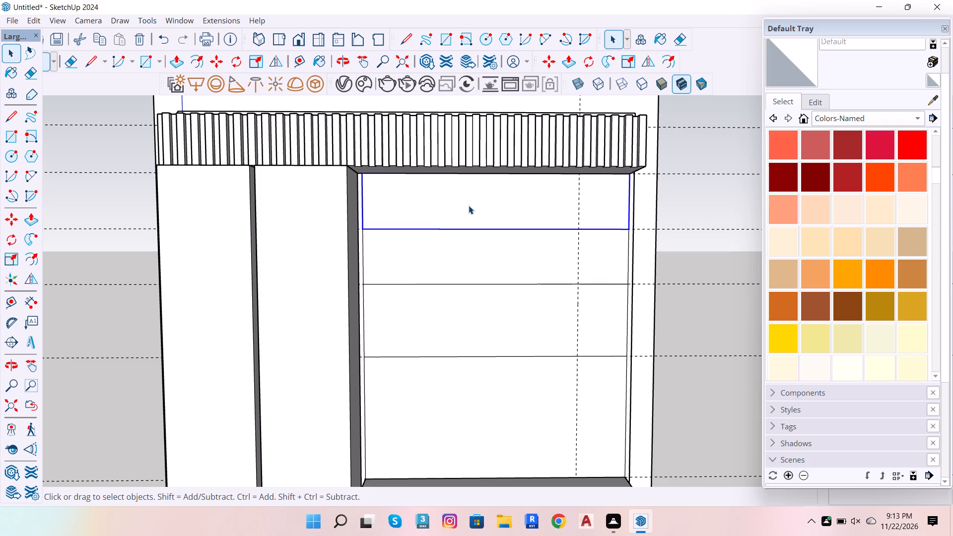
{"action": "left_click", "coordinate": [469, 205]}
{"action": "scroll", "coordinate": [469, 205], "scroll_direction": "up", "scroll_amount": 5}
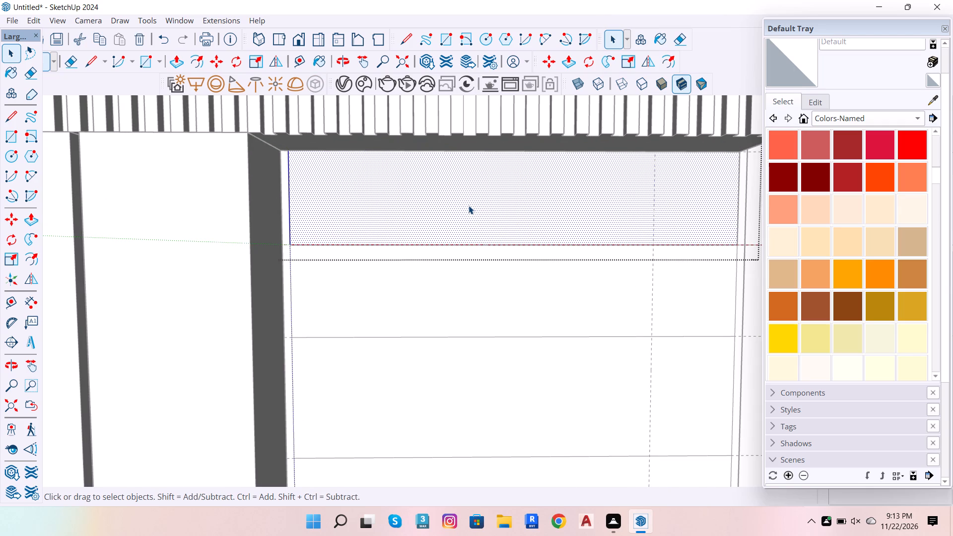
{"action": "key", "text": "f"}
{"action": "left_click", "coordinate": [467, 246]}
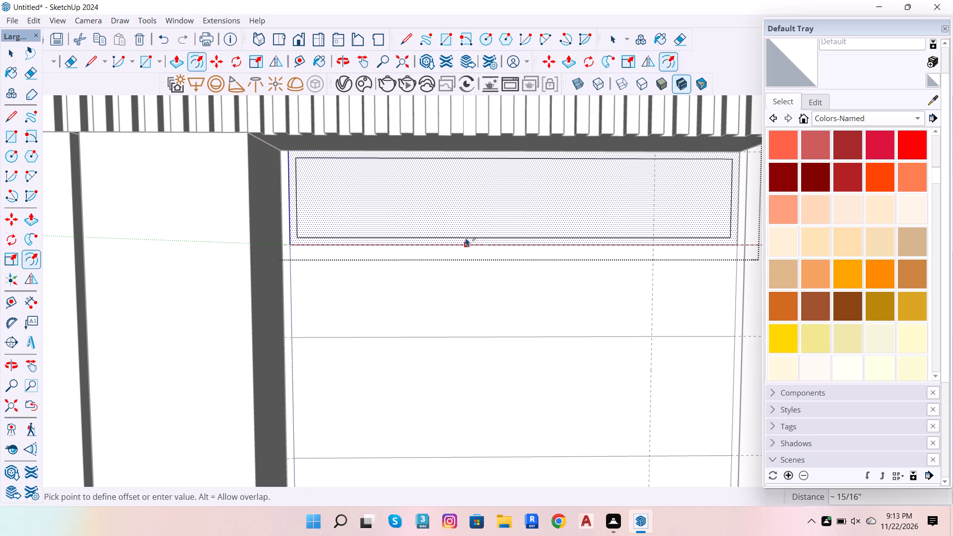
{"action": "key", "text": "period"}
{"action": "key", "text": "8"}
{"action": "key", "text": "Return"}
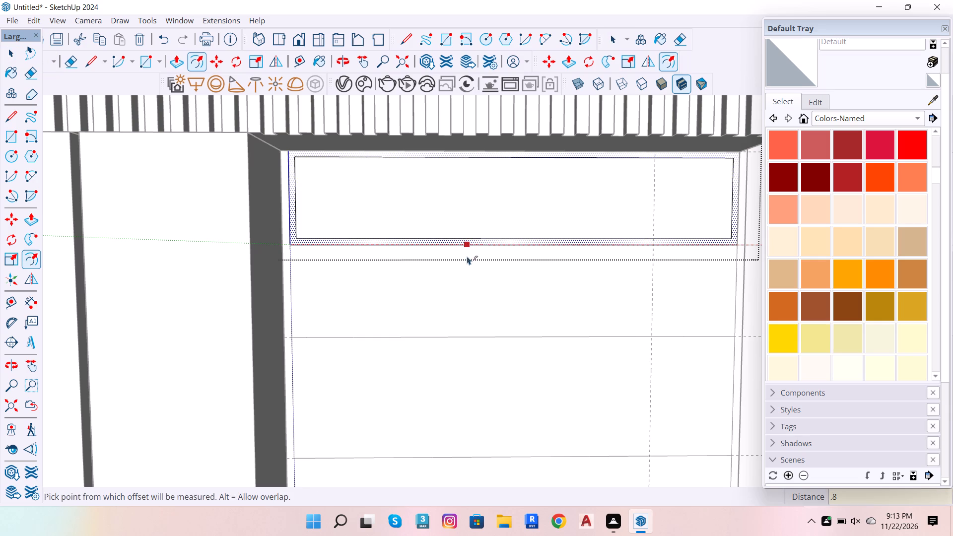
{"action": "key", "text": "space"}
{"action": "key", "text": "space"}
Copy the inner rectangle's left edge onto its right edge and divide the span with /3 into three equal compartments.
{"action": "left_click", "coordinate": [530, 243]}
{"action": "scroll", "coordinate": [529, 243], "scroll_direction": "up", "scroll_amount": 2}
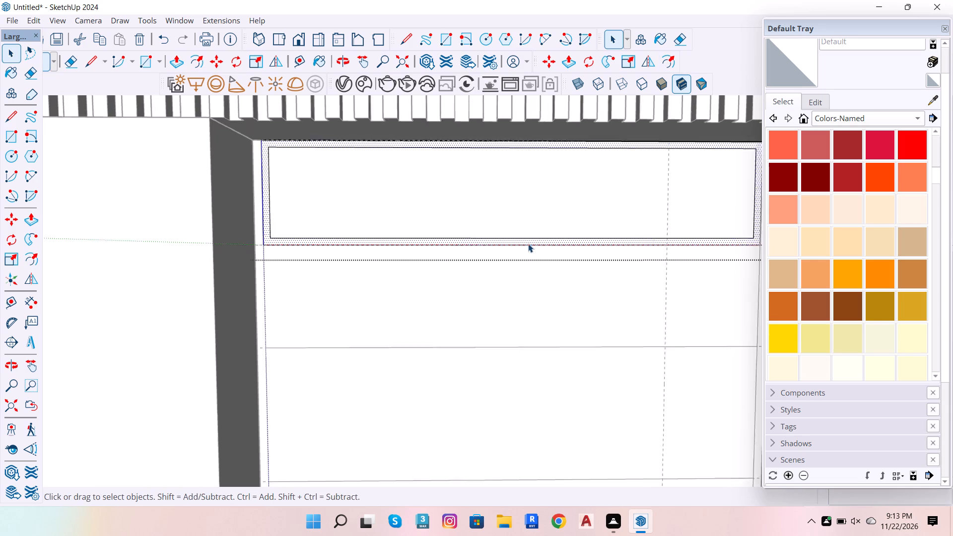
{"action": "scroll", "coordinate": [528, 244], "scroll_direction": "up", "scroll_amount": 2}
{"action": "left_click", "coordinate": [531, 240]}
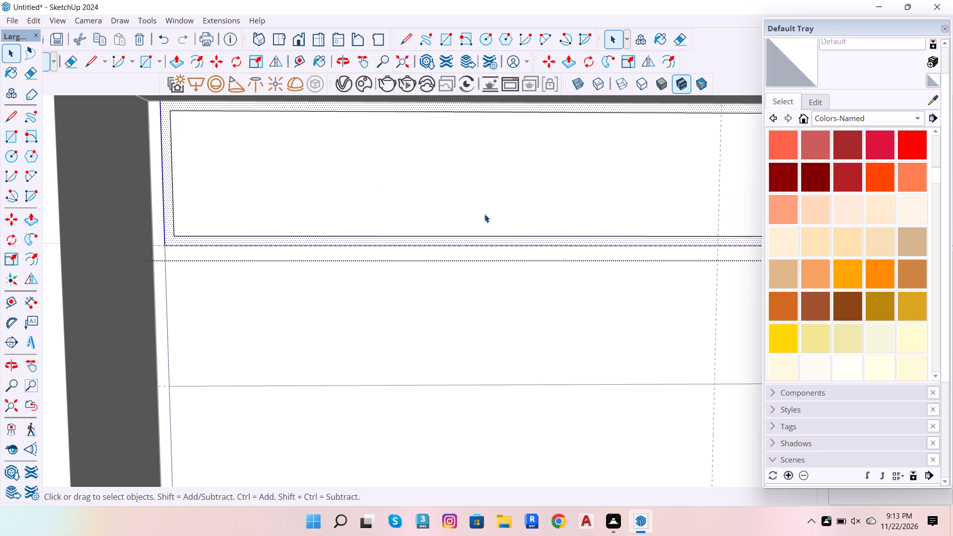
{"action": "left_click", "coordinate": [174, 200]}
{"action": "key", "text": "m"}
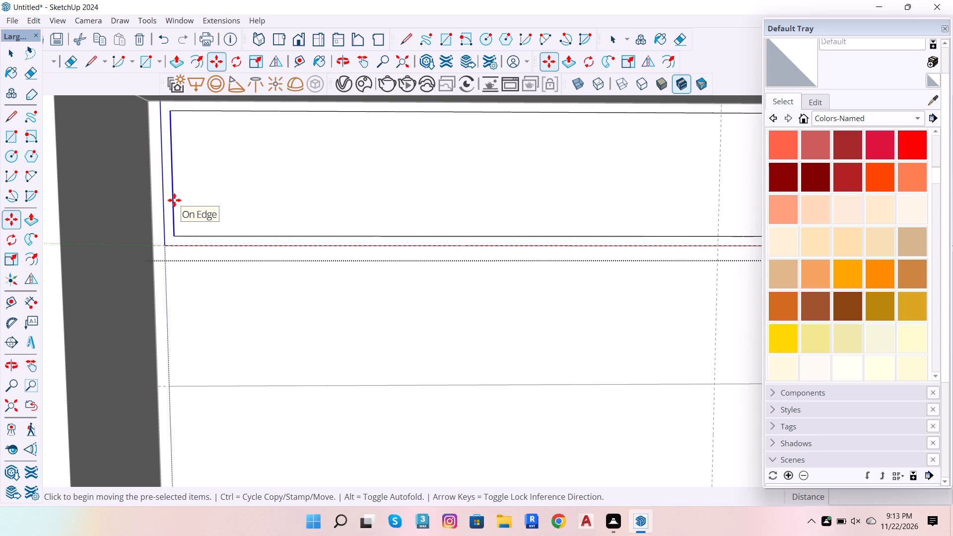
{"action": "left_click", "coordinate": [174, 200]}
{"action": "scroll", "coordinate": [272, 209], "scroll_direction": "down", "scroll_amount": 6}
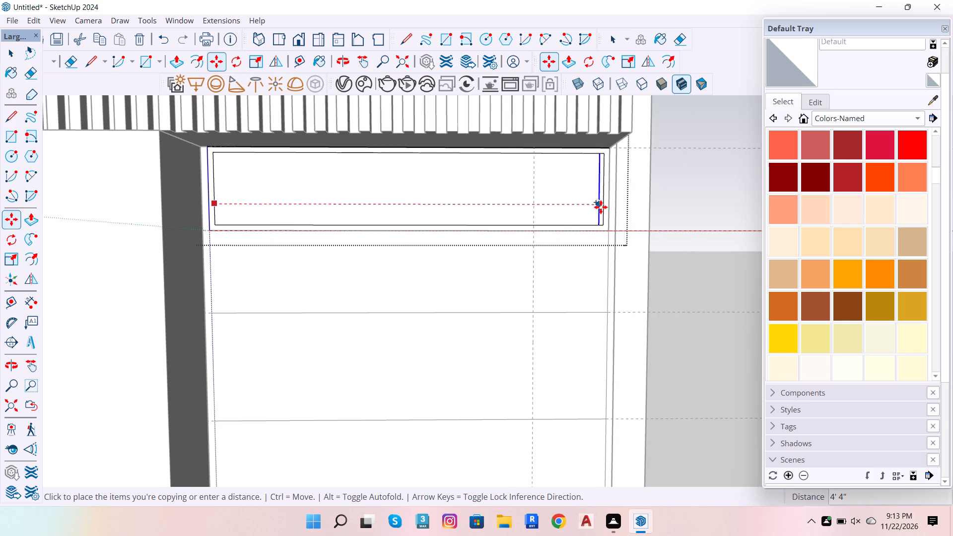
{"action": "scroll", "coordinate": [602, 208], "scroll_direction": "up", "scroll_amount": 3}
{"action": "left_click", "coordinate": [602, 203]}
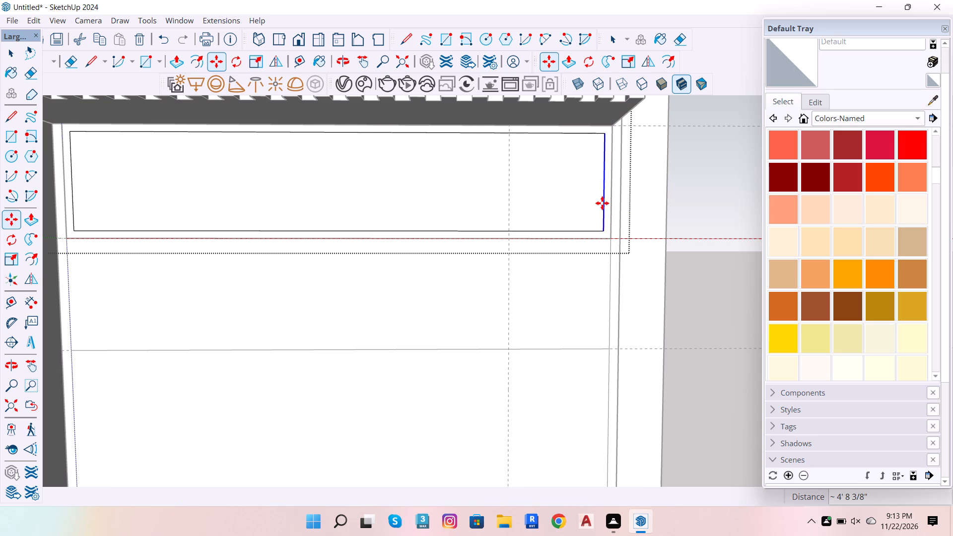
{"action": "type", "text": "/3"}
{"action": "key", "text": "Return"}
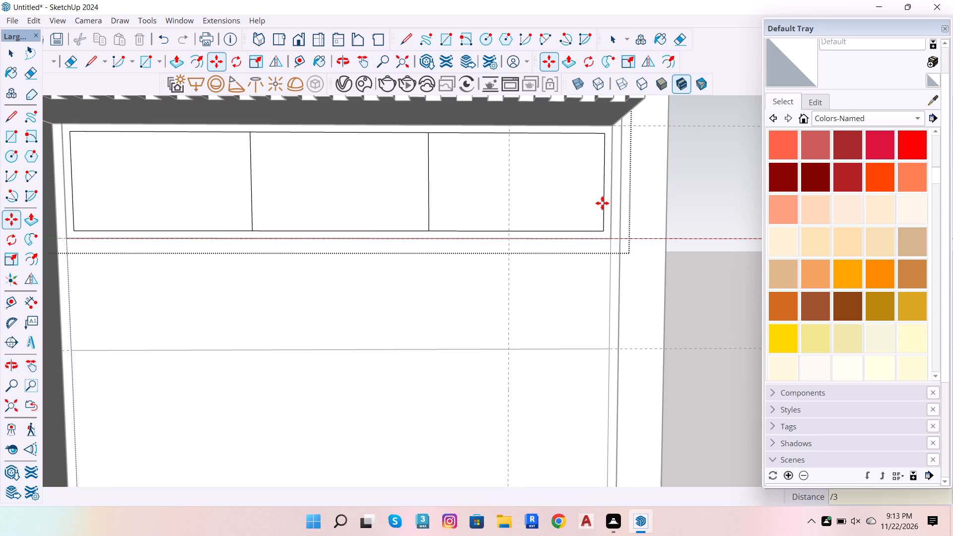
Copy both vertical divider lines 0.6" to the right.
{"action": "scroll", "coordinate": [602, 203], "scroll_direction": "down", "scroll_amount": 6}
{"action": "key", "text": "space"}
{"action": "scroll", "coordinate": [420, 229], "scroll_direction": "up", "scroll_amount": 3}
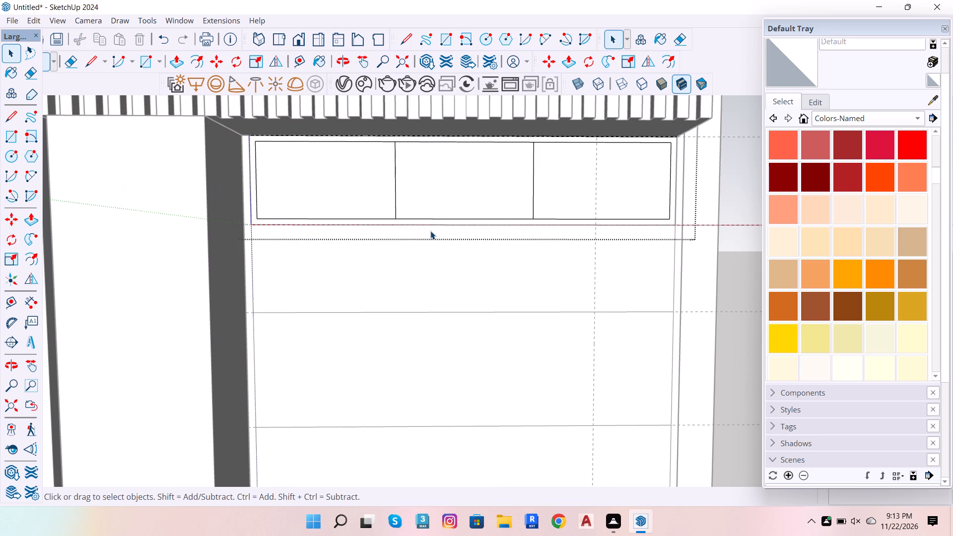
{"action": "scroll", "coordinate": [430, 231], "scroll_direction": "up", "scroll_amount": 6}
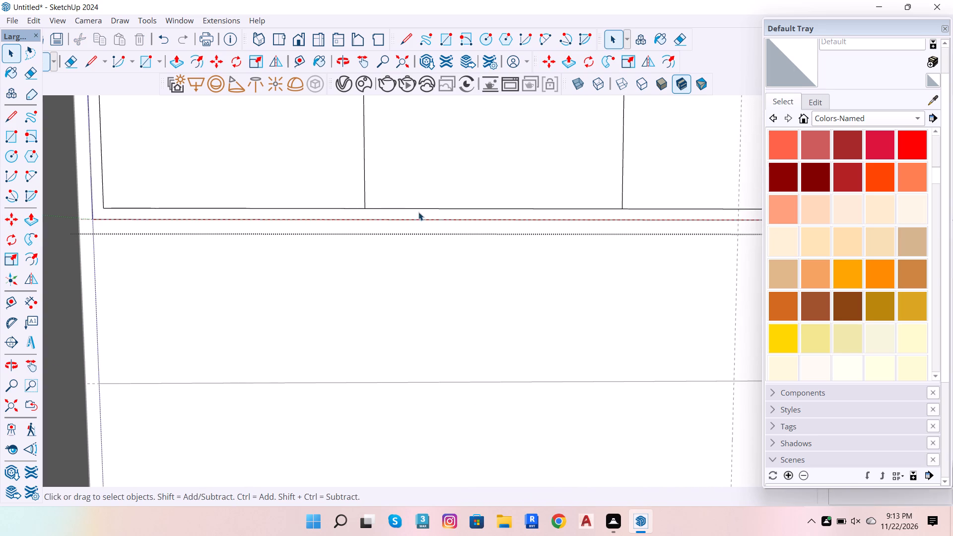
{"action": "left_click", "coordinate": [417, 210]}
{"action": "scroll", "coordinate": [417, 212], "scroll_direction": "up", "scroll_amount": 4}
{"action": "scroll", "coordinate": [374, 206], "scroll_direction": "down", "scroll_amount": 5}
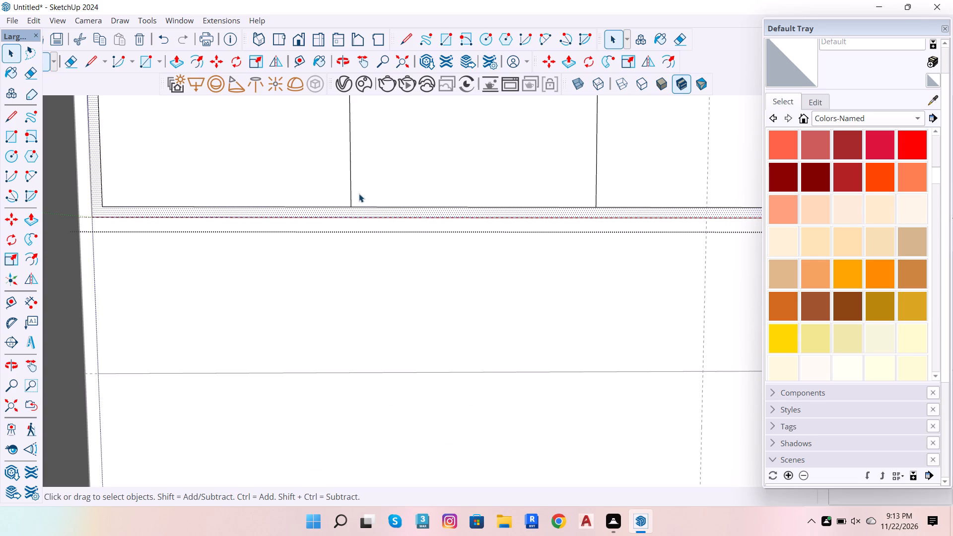
{"action": "left_click", "coordinate": [353, 187]}
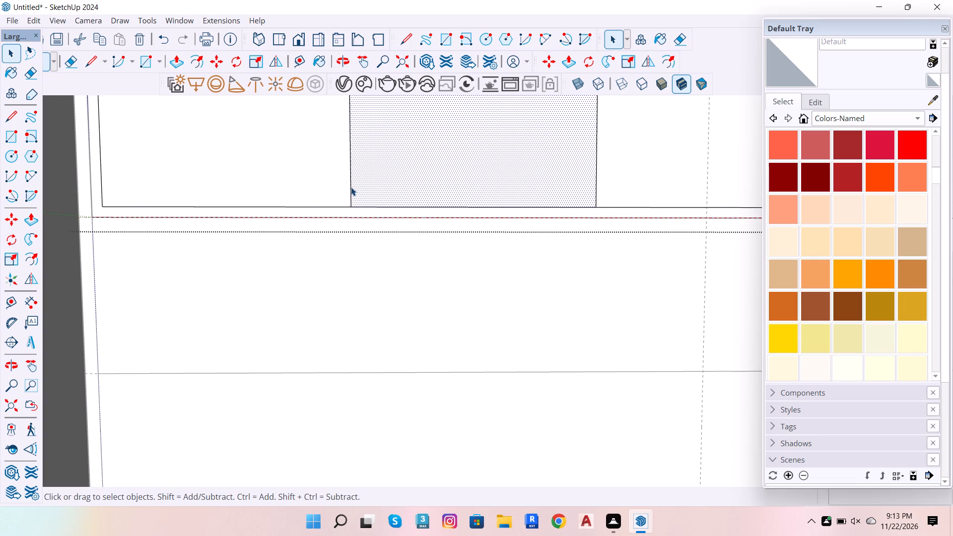
{"action": "left_click", "coordinate": [351, 187]}
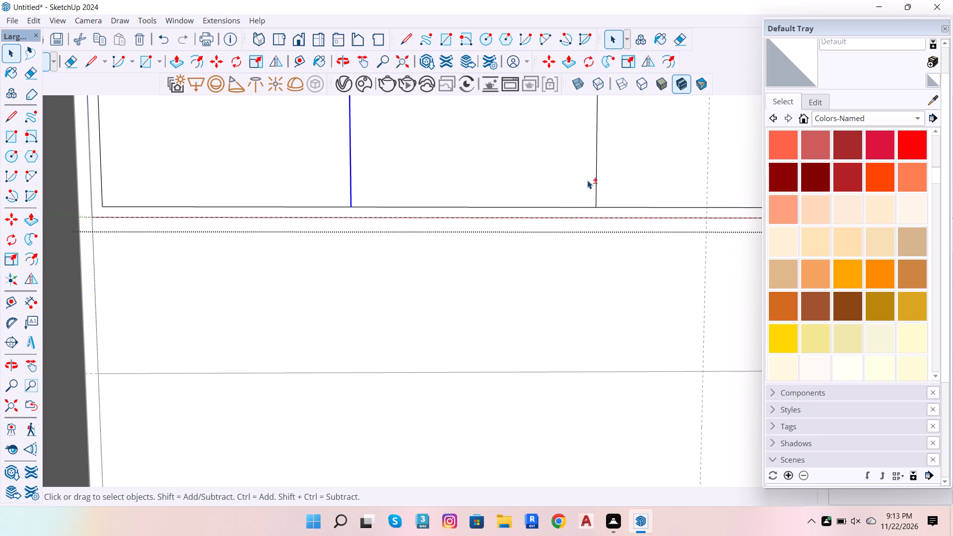
{"action": "left_click", "coordinate": [596, 185], "text": "shift"}
{"action": "scroll", "coordinate": [593, 196], "scroll_direction": "up", "scroll_amount": 8}
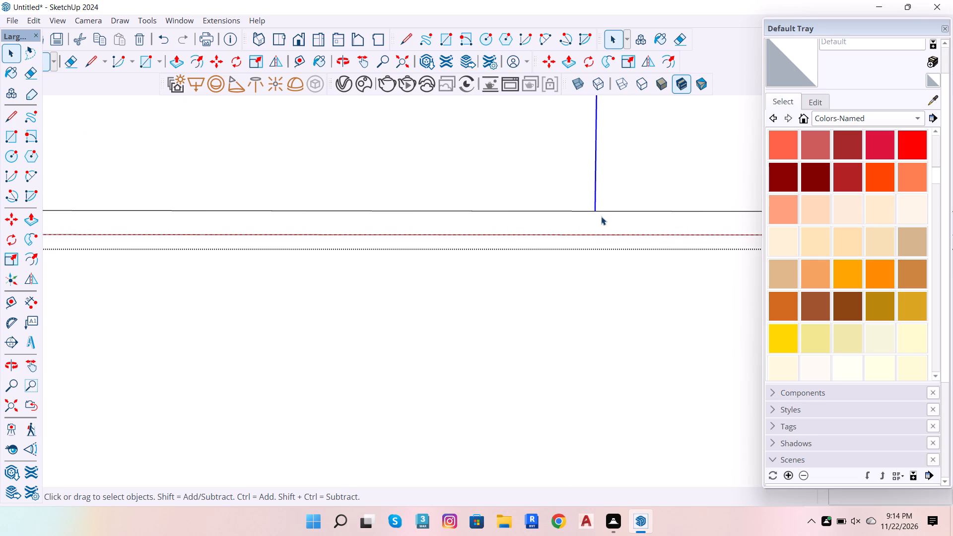
{"action": "key", "text": "m"}
{"action": "left_click", "coordinate": [596, 206]}
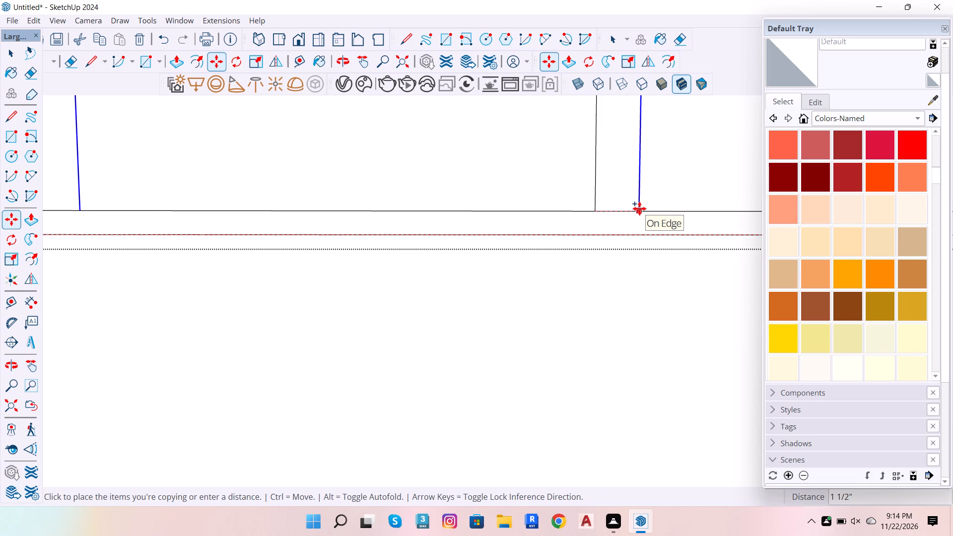
{"action": "type", "text": ".6"}
{"action": "key", "text": "Return"}
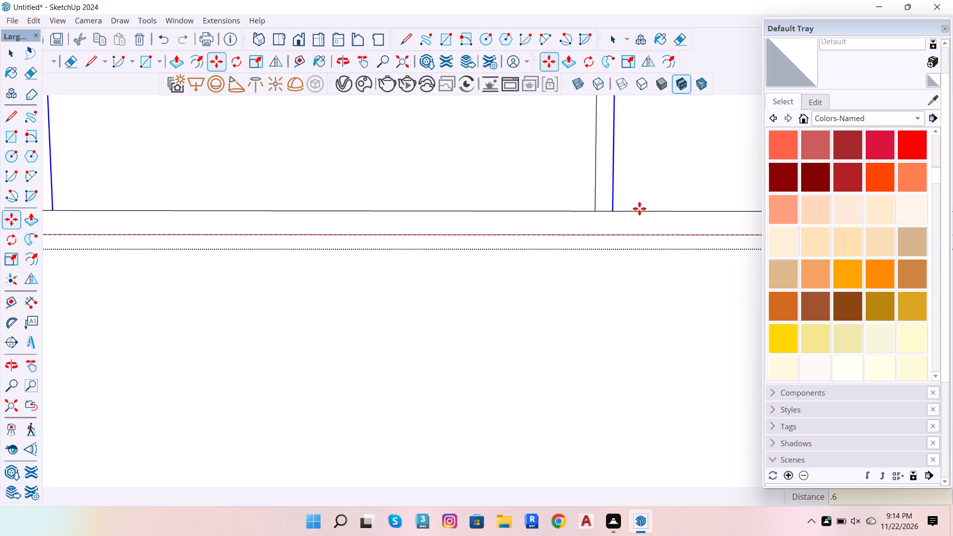
{"action": "key", "text": "space"}
Copy the two original divider lines 0.6" to the left to complete the divider widths.
{"action": "left_click", "coordinate": [597, 200]}
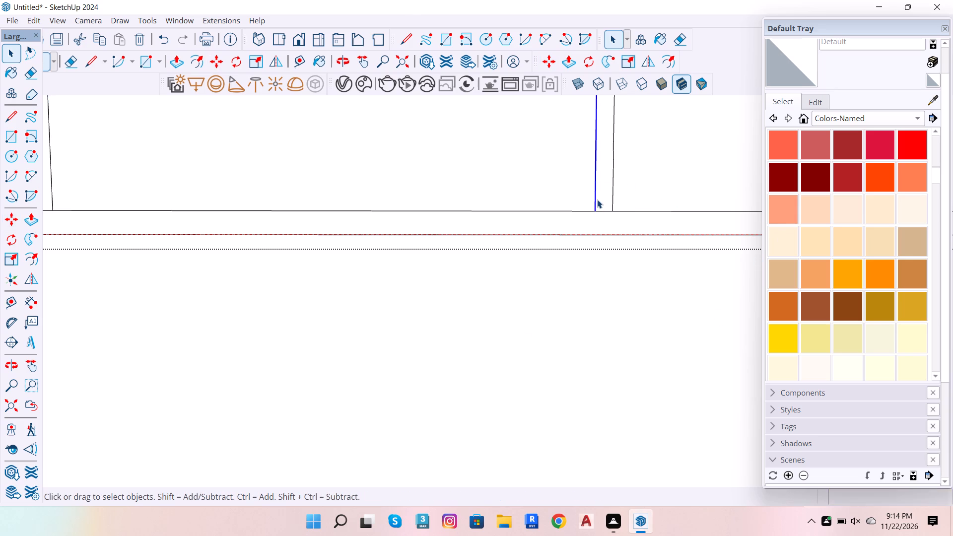
{"action": "scroll", "coordinate": [666, 222], "scroll_direction": "down", "scroll_amount": 6, "text": "shift"}
{"action": "scroll", "coordinate": [275, 188], "scroll_direction": "up", "scroll_amount": 5, "text": "shift"}
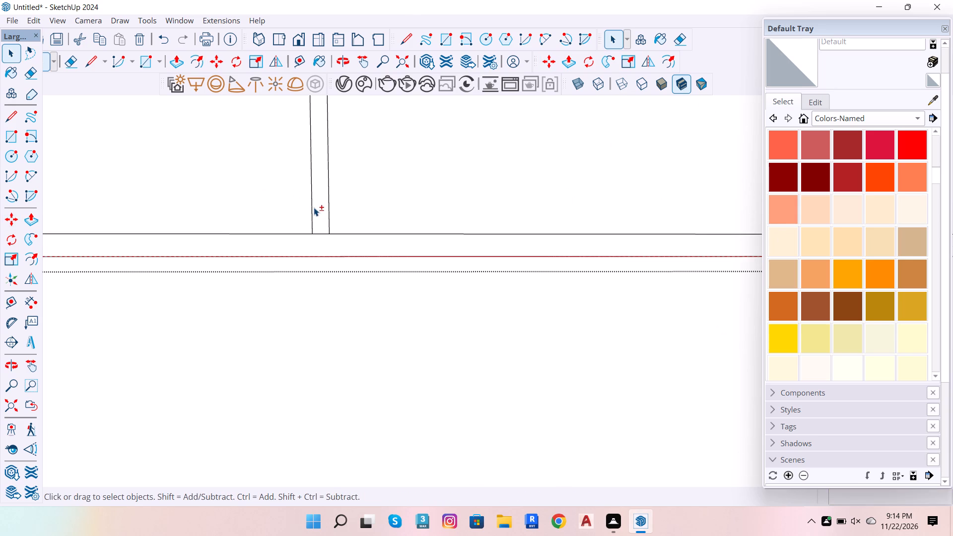
{"action": "left_click", "coordinate": [312, 206], "text": "shift"}
{"action": "key", "text": "m"}
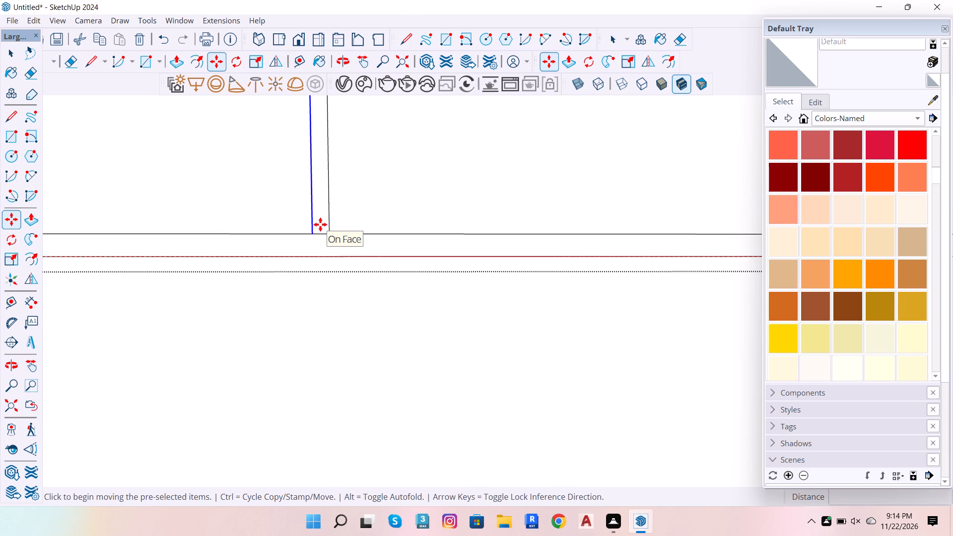
{"action": "left_click", "coordinate": [313, 231]}
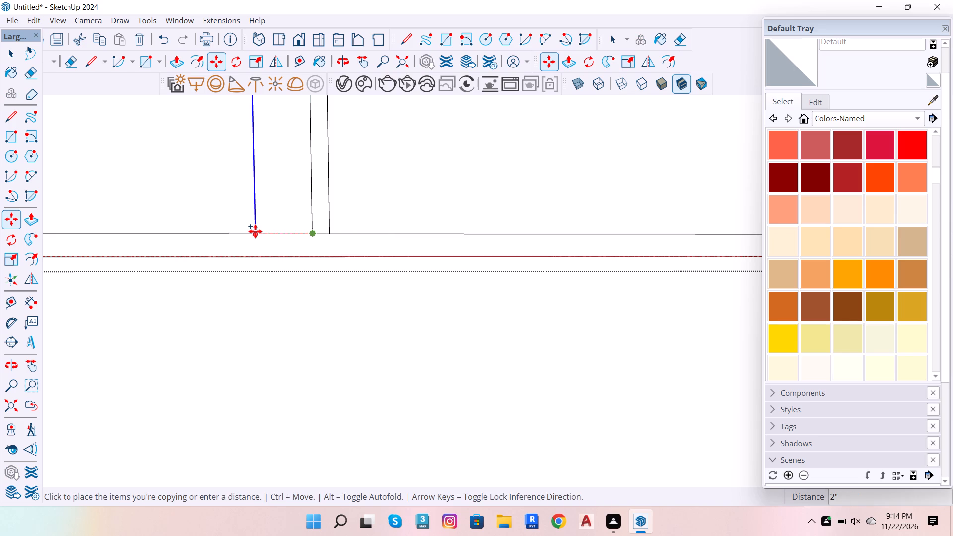
{"action": "type", "text": ".6"}
{"action": "key", "text": "Return"}
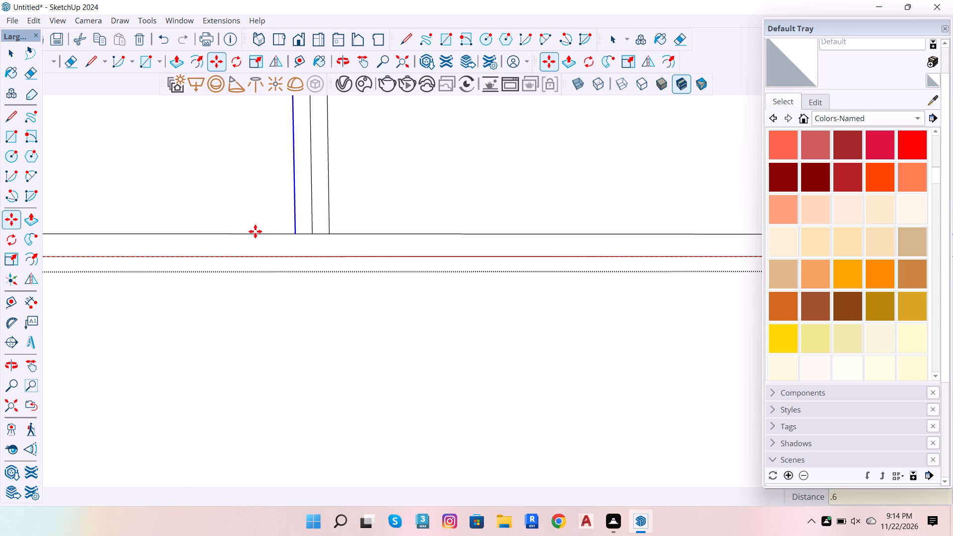
{"action": "key", "text": "space"}
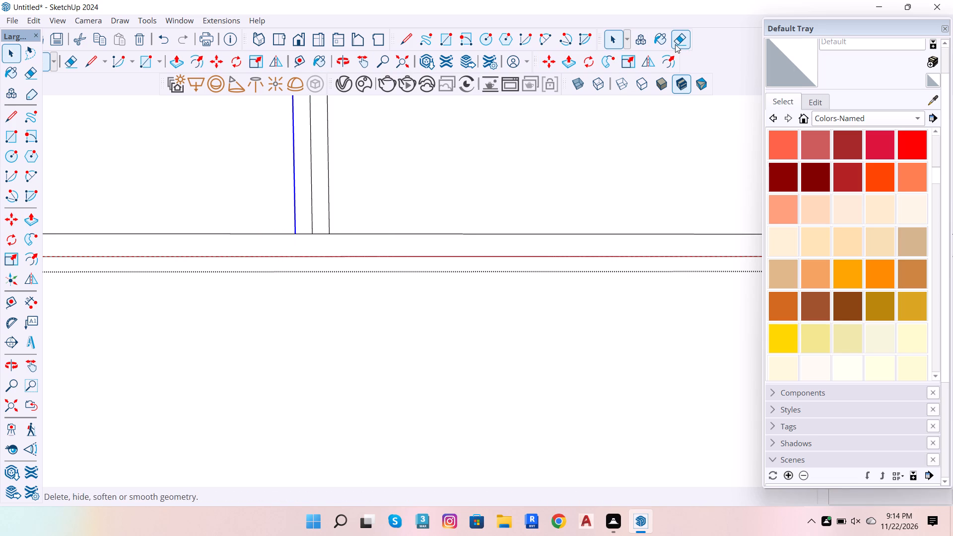
Erase the centre lines of both dividers and the short edges at their ends, merging dividers and border into one frame face.
{"action": "left_click", "coordinate": [675, 44]}
{"action": "scroll", "coordinate": [285, 259], "scroll_direction": "up", "scroll_amount": 6}
{"action": "left_click", "coordinate": [330, 194]}
{"action": "left_click_drag", "start_coordinate": [331, 212], "coordinate": [337, 244]}
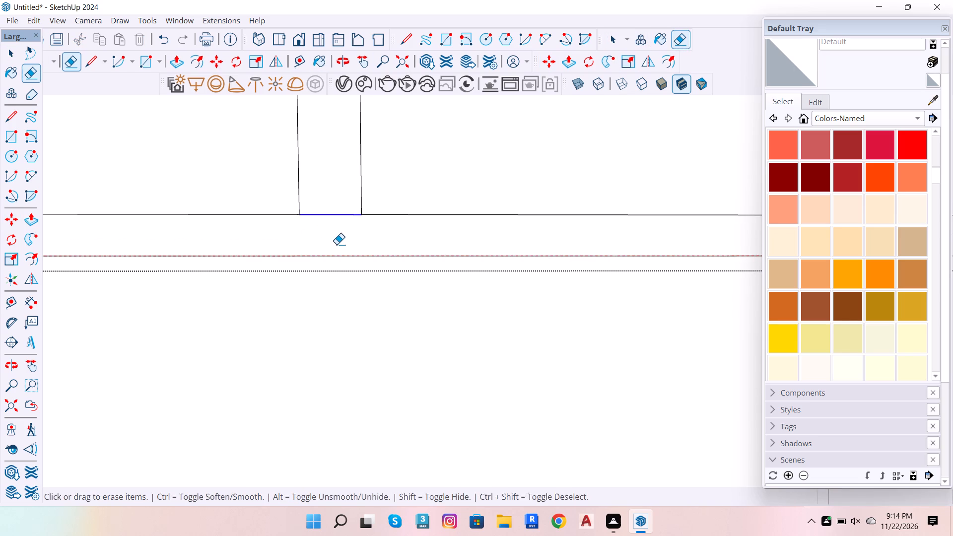
{"action": "left_click_drag", "start_coordinate": [337, 244], "coordinate": [337, 248]}
{"action": "scroll", "coordinate": [344, 282], "scroll_direction": "down", "scroll_amount": 18}
{"action": "scroll", "coordinate": [362, 221], "scroll_direction": "up", "scroll_amount": 13}
{"action": "scroll", "coordinate": [317, 242], "scroll_direction": "up", "scroll_amount": 4}
{"action": "left_click_drag", "start_coordinate": [361, 240], "coordinate": [356, 263]}
{"action": "scroll", "coordinate": [246, 273], "scroll_direction": "down", "scroll_amount": 20}
{"action": "scroll", "coordinate": [383, 333], "scroll_direction": "up", "scroll_amount": 2}
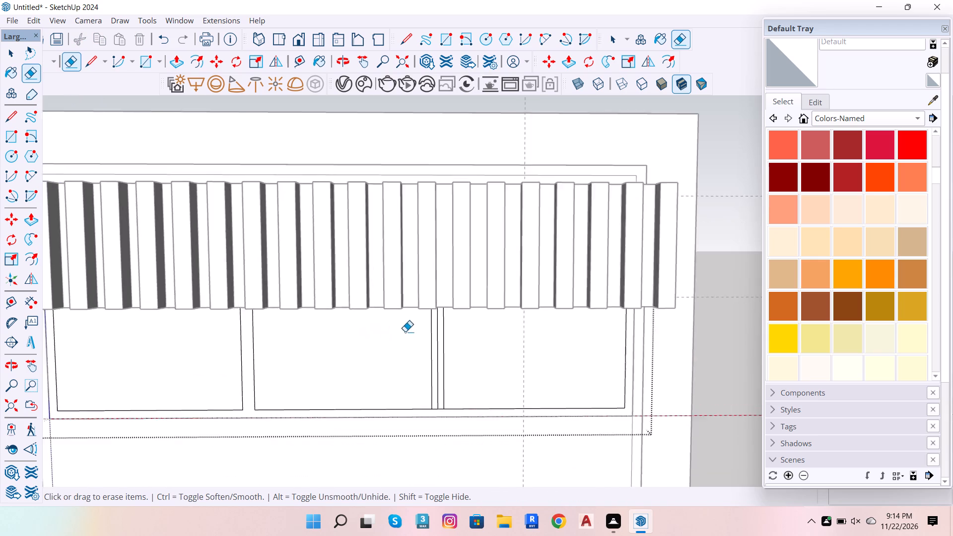
{"action": "scroll", "coordinate": [405, 332], "scroll_direction": "up", "scroll_amount": 12}
{"action": "left_click_drag", "start_coordinate": [466, 294], "coordinate": [472, 304]}
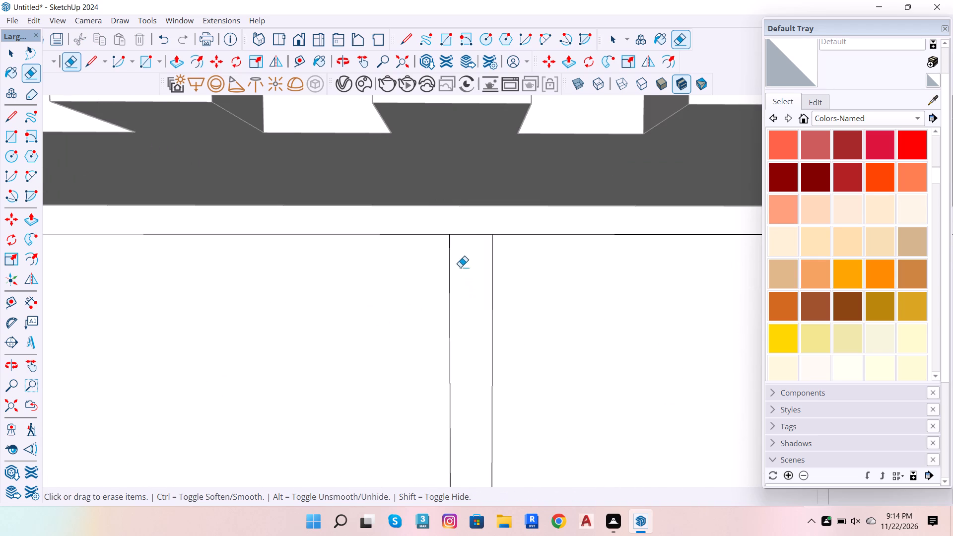
{"action": "left_click_drag", "start_coordinate": [471, 245], "coordinate": [476, 230]}
{"action": "scroll", "coordinate": [470, 250], "scroll_direction": "down", "scroll_amount": 14}
{"action": "scroll", "coordinate": [466, 347], "scroll_direction": "up", "scroll_amount": 9}
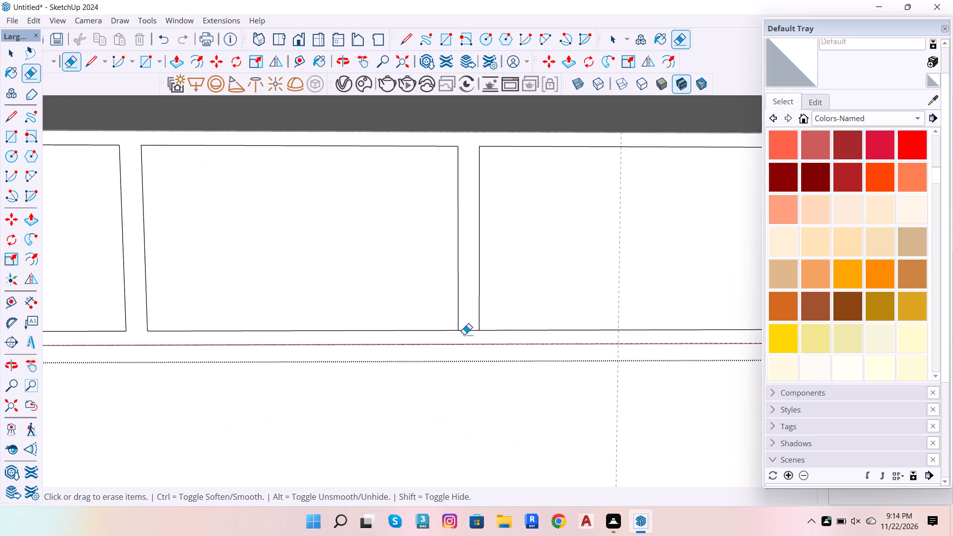
{"action": "scroll", "coordinate": [464, 335], "scroll_direction": "up", "scroll_amount": 4}
{"action": "left_click", "coordinate": [479, 327]}
{"action": "left_click_drag", "start_coordinate": [479, 330], "coordinate": [478, 321]}
{"action": "scroll", "coordinate": [463, 342], "scroll_direction": "down", "scroll_amount": 6}
{"action": "key", "text": "space"}
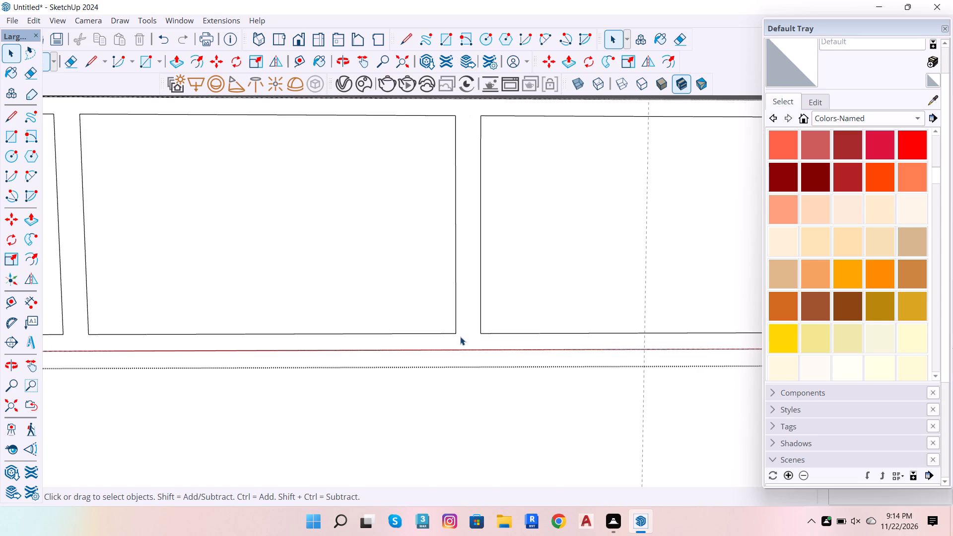
Extrude the three-compartment frame face forward to align with the front of the fluted band above.
{"action": "left_click", "coordinate": [460, 336]}
{"action": "scroll", "coordinate": [460, 336], "scroll_direction": "down", "scroll_amount": 15}
{"action": "scroll", "coordinate": [572, 347], "scroll_direction": "up", "scroll_amount": 5}
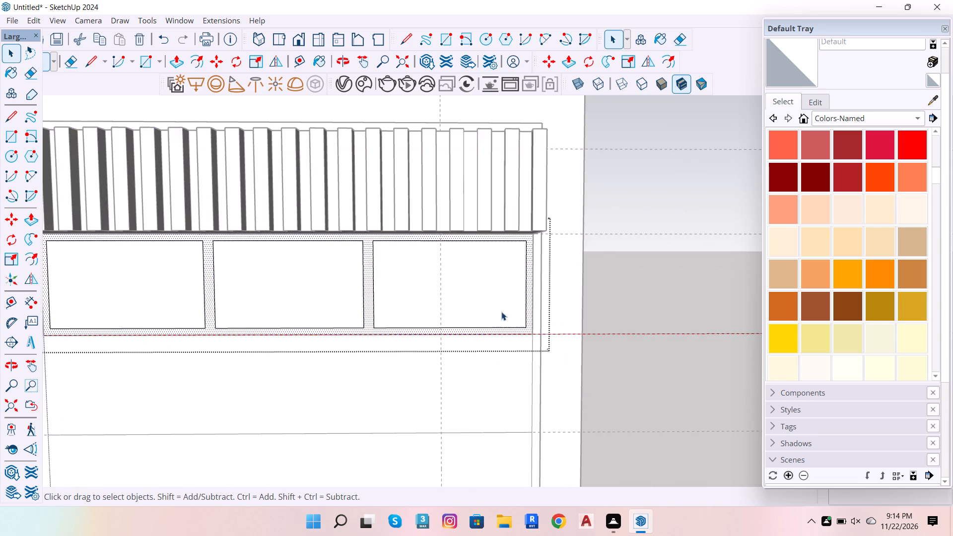
{"action": "scroll", "coordinate": [501, 312], "scroll_direction": "up", "scroll_amount": 5}
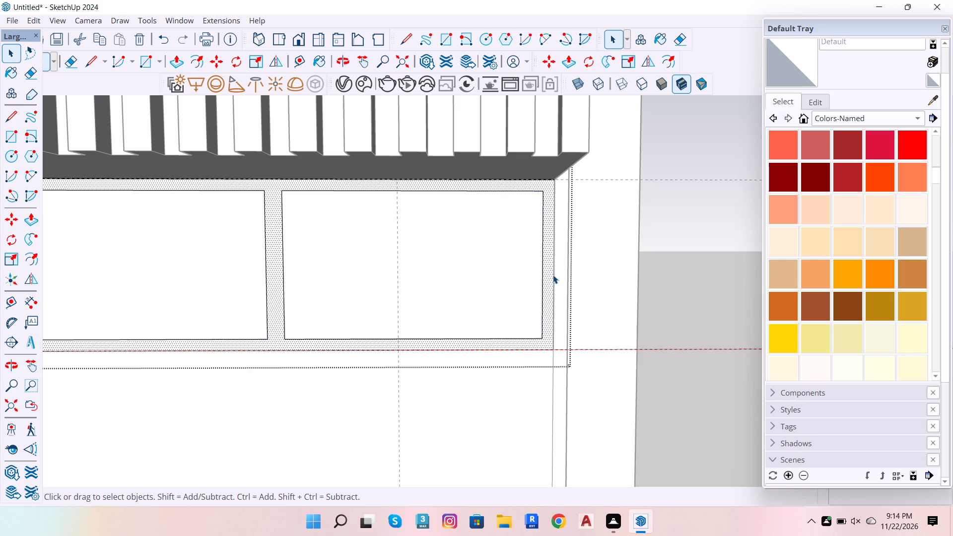
{"action": "key", "text": "p"}
{"action": "left_click", "coordinate": [553, 275]}
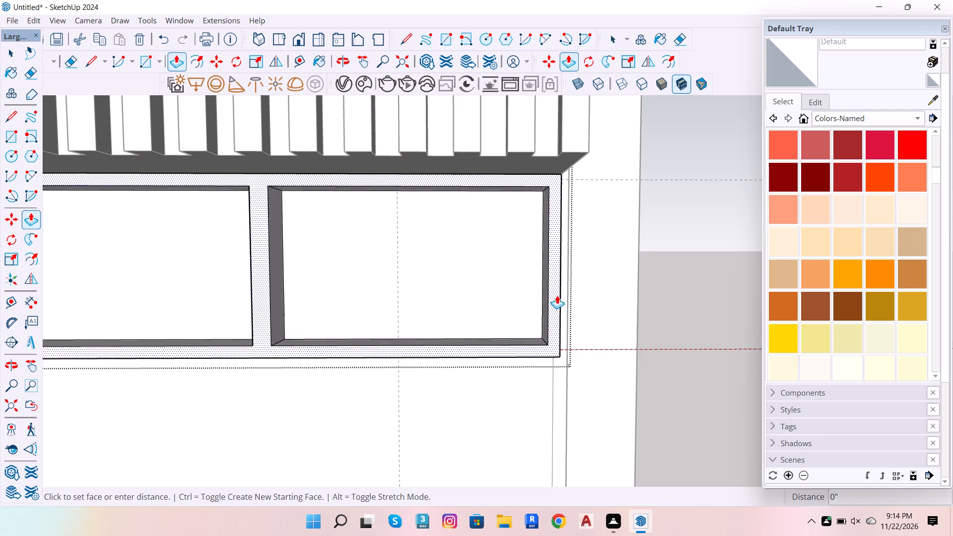
{"action": "left_click", "coordinate": [588, 145]}
Extrude the compartment frame's front face another 0.6" forward and exit the group.
{"action": "scroll", "coordinate": [595, 251], "scroll_direction": "down", "scroll_amount": 6}
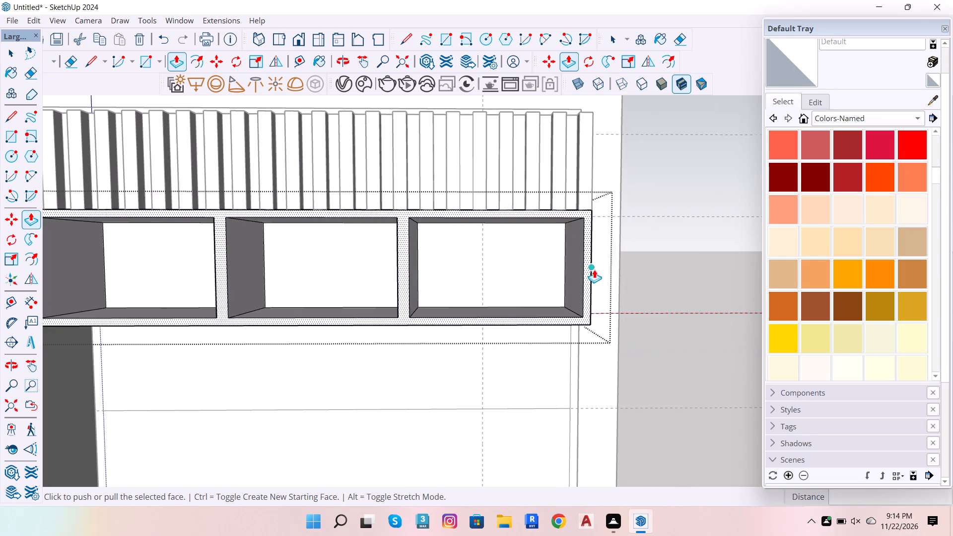
{"action": "scroll", "coordinate": [568, 214], "scroll_direction": "up", "scroll_amount": 10}
{"action": "left_click", "coordinate": [596, 217]}
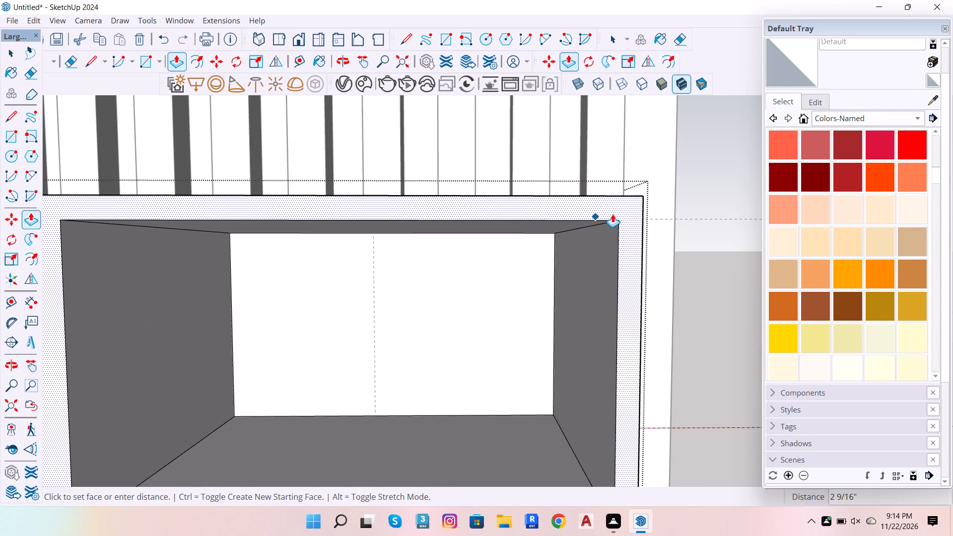
{"action": "type", "text": ".6"}
{"action": "key", "text": "Return"}
{"action": "scroll", "coordinate": [613, 214], "scroll_direction": "down", "scroll_amount": 8}
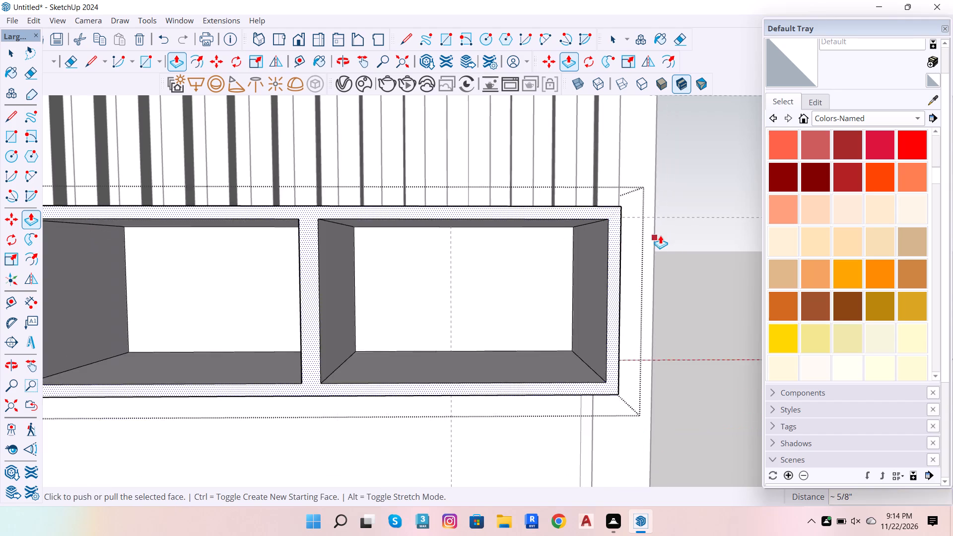
{"action": "scroll", "coordinate": [660, 235], "scroll_direction": "down", "scroll_amount": 5}
{"action": "key", "text": "space"}
{"action": "scroll", "coordinate": [621, 279], "scroll_direction": "down", "scroll_amount": 5}
{"action": "scroll", "coordinate": [601, 469], "scroll_direction": "up", "scroll_amount": 6}
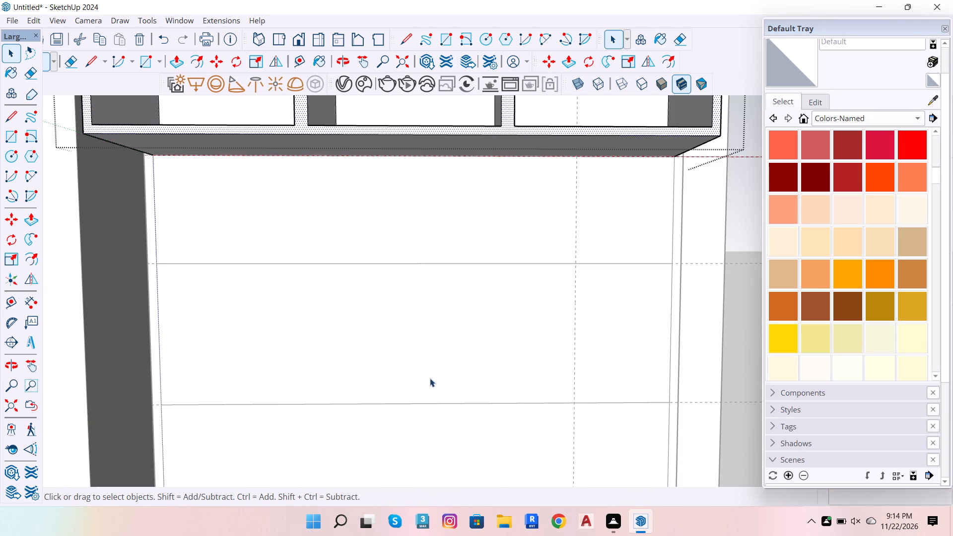
{"action": "key", "text": "o"}
{"action": "left_click_drag", "start_coordinate": [389, 402], "coordinate": [399, 343]}
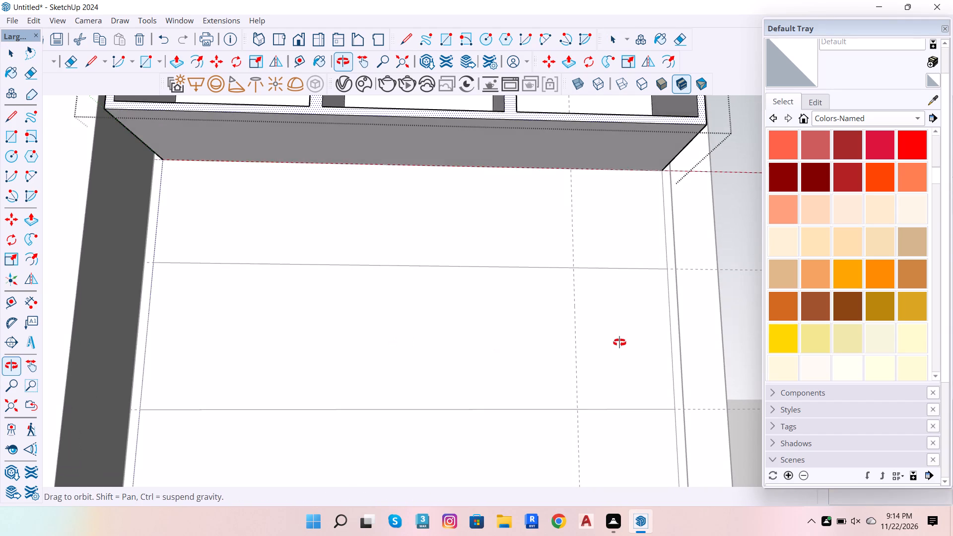
{"action": "scroll", "coordinate": [619, 342], "scroll_direction": "down", "scroll_amount": 6}
{"action": "key", "text": "space"}
{"action": "left_click", "coordinate": [693, 314]}
Offset the outline of the rectangular face directly below the compartment row inward by 0.8".
{"action": "double_click", "coordinate": [577, 320]}
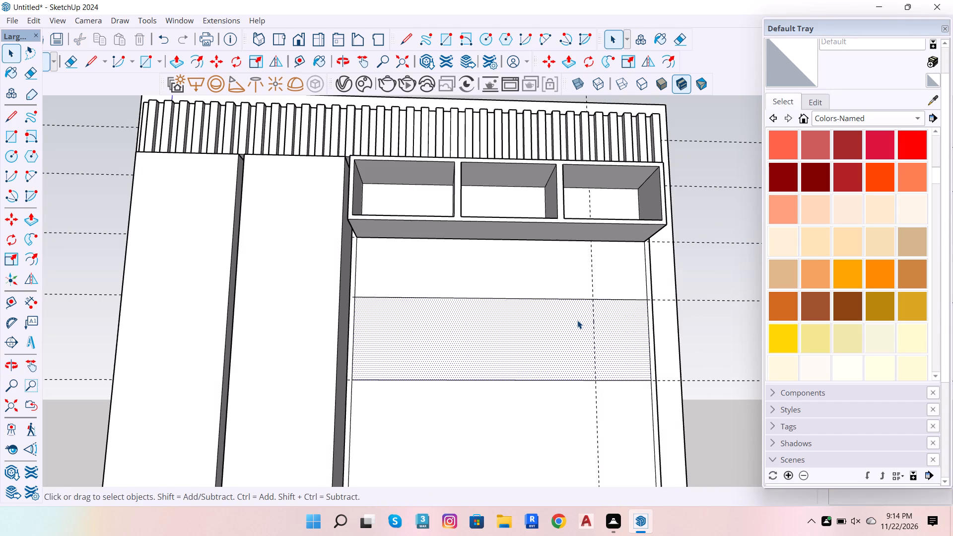
{"action": "double_click", "coordinate": [607, 281]}
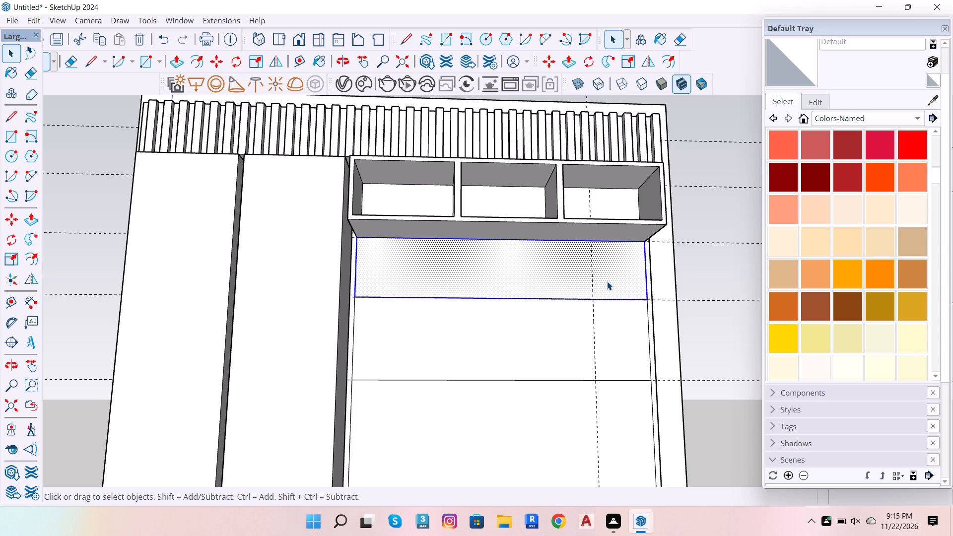
{"action": "key", "text": "f"}
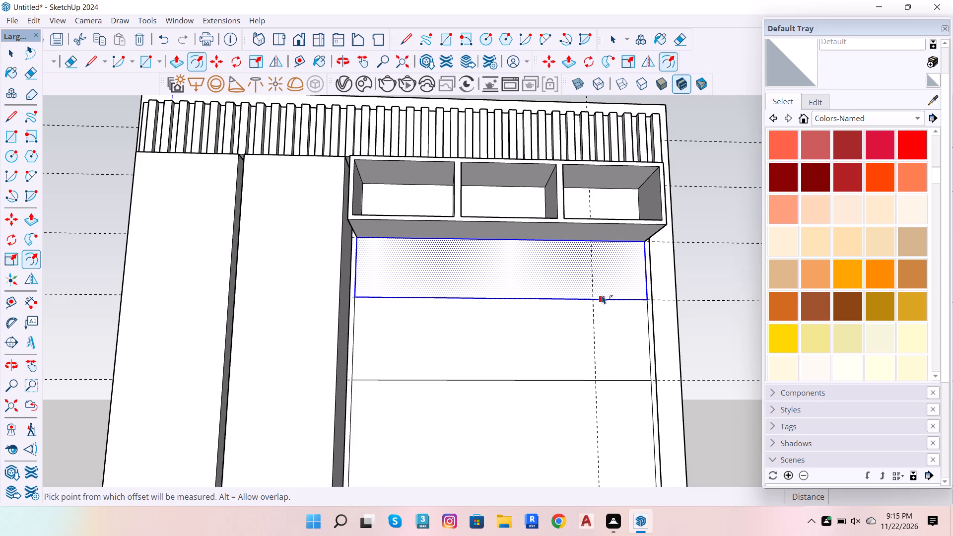
{"action": "scroll", "coordinate": [602, 295], "scroll_direction": "up", "scroll_amount": 5}
{"action": "left_click", "coordinate": [602, 299]}
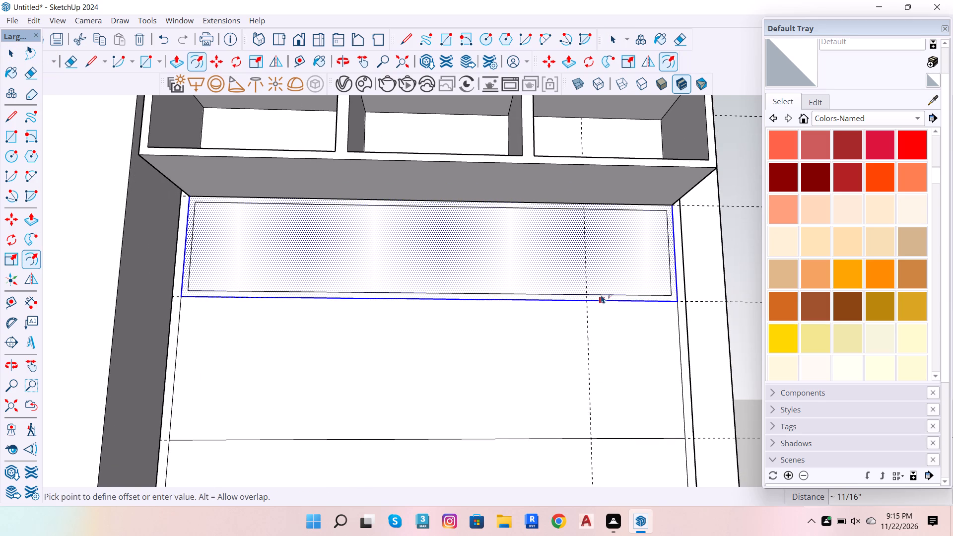
{"action": "type", "text": ".8"}
{"action": "key", "text": "Return"}
{"action": "scroll", "coordinate": [662, 286], "scroll_direction": "up", "scroll_amount": 4}
{"action": "key", "text": "space"}
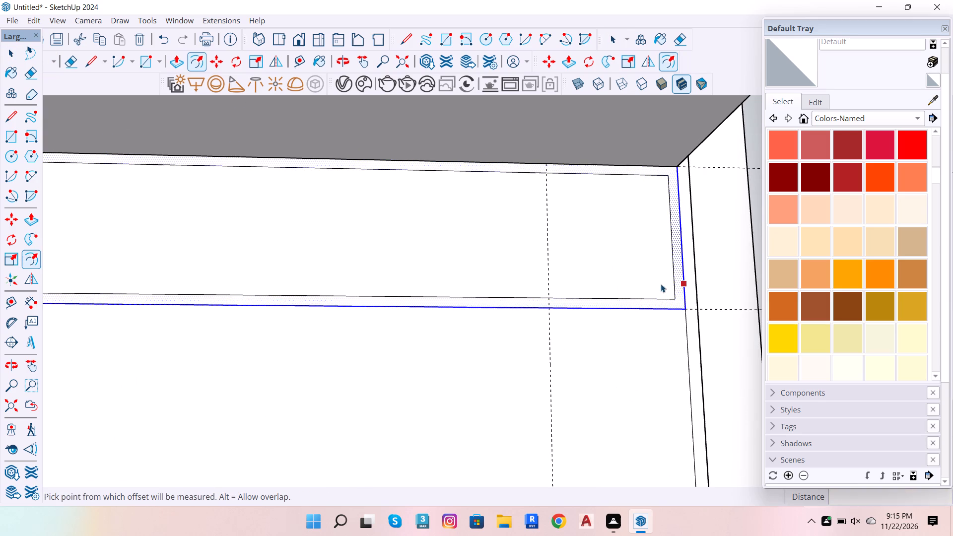
Copy the new inner rectangle's right edge onto its left edge and divide the span with /3 into three equal compartments.
{"action": "left_click", "coordinate": [672, 282]}
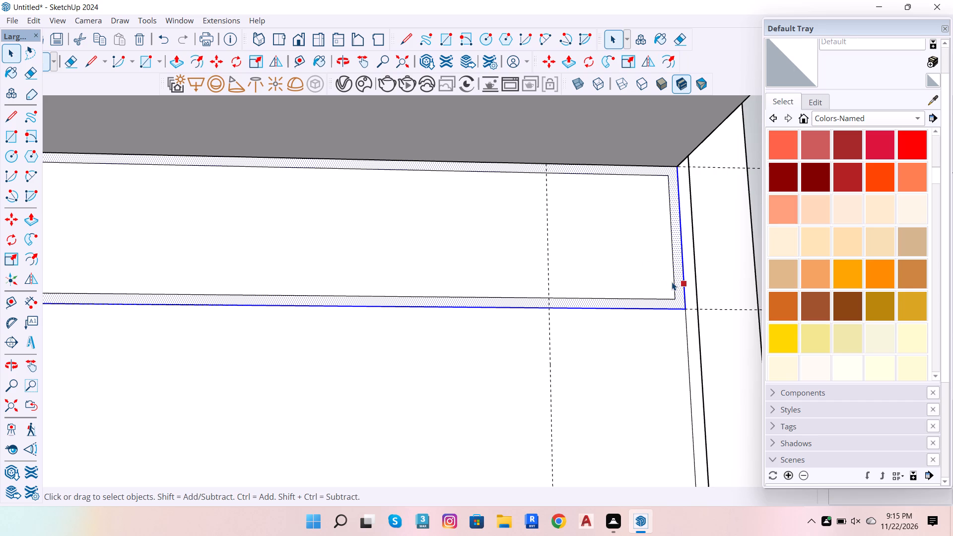
{"action": "left_click", "coordinate": [672, 285]}
{"action": "left_click", "coordinate": [676, 288]}
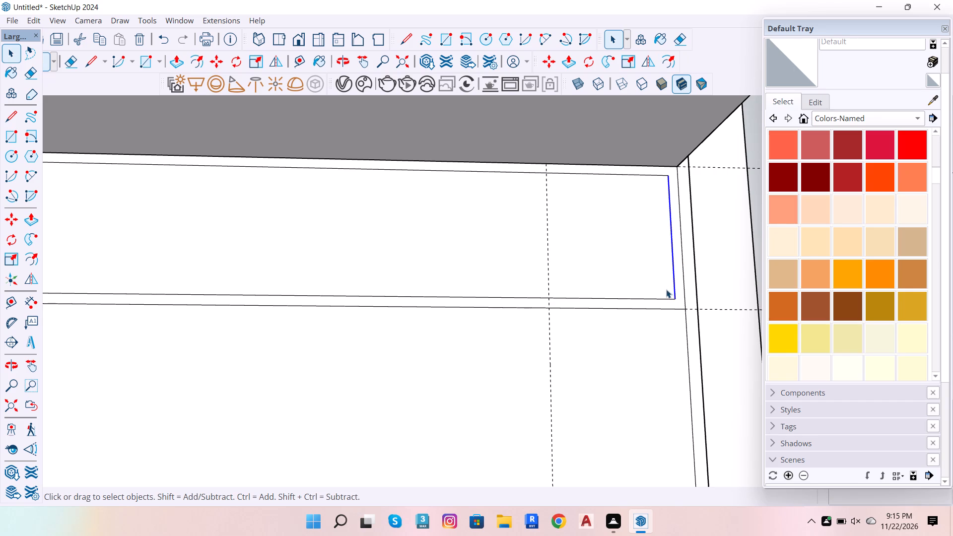
{"action": "key", "text": "m"}
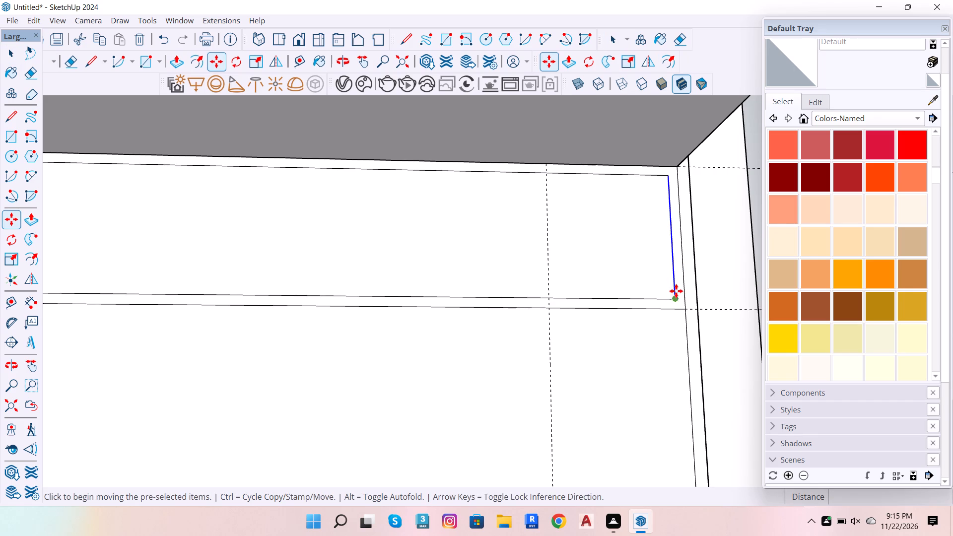
{"action": "left_click", "coordinate": [677, 287]}
{"action": "scroll", "coordinate": [567, 297], "scroll_direction": "down", "scroll_amount": 7}
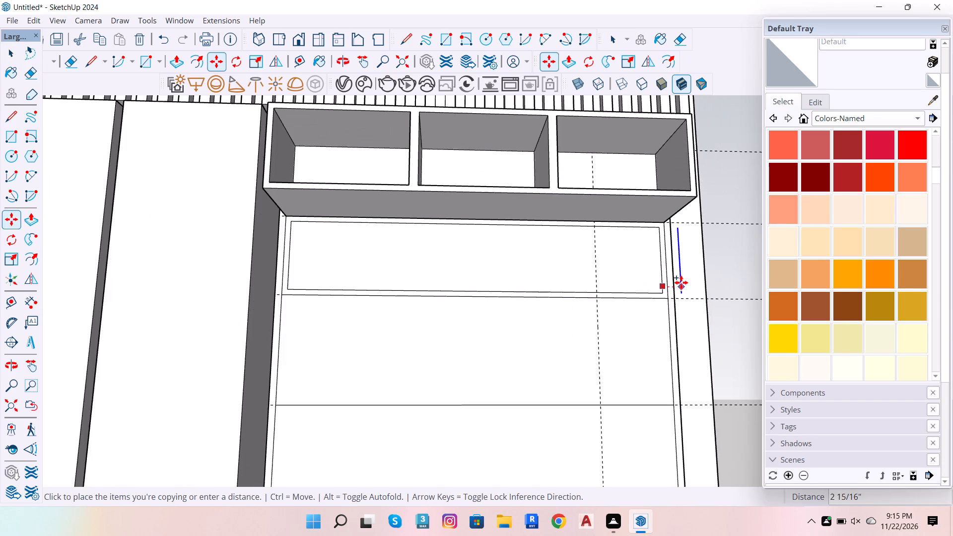
{"action": "scroll", "coordinate": [323, 287], "scroll_direction": "up", "scroll_amount": 5}
{"action": "scroll", "coordinate": [271, 279], "scroll_direction": "up", "scroll_amount": 3}
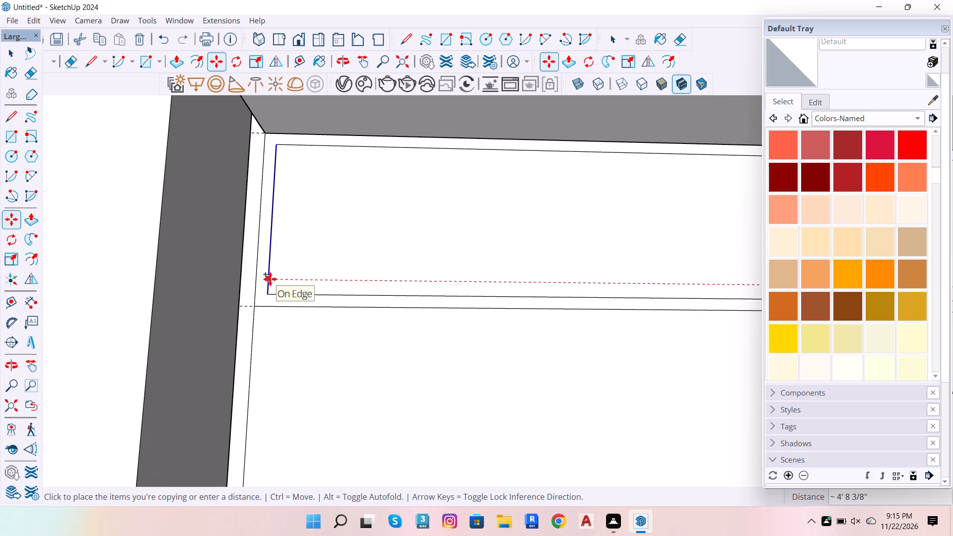
{"action": "left_click", "coordinate": [270, 279]}
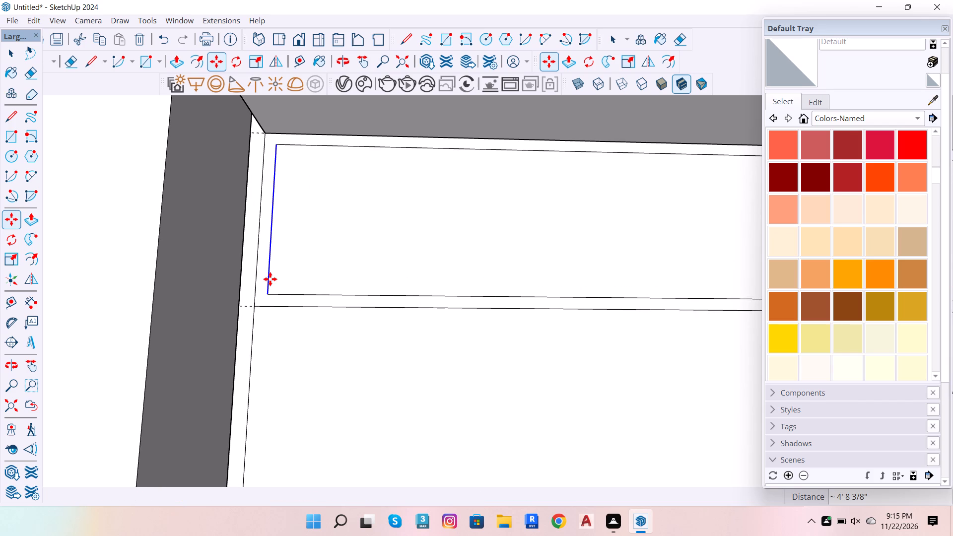
{"action": "type", "text": "/3"}
{"action": "key", "text": "Return"}
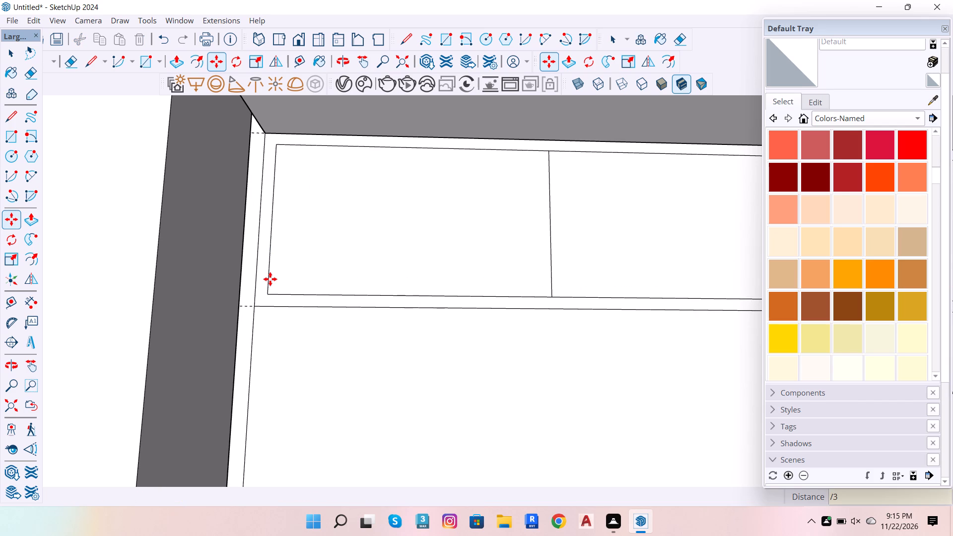
{"action": "scroll", "coordinate": [302, 277], "scroll_direction": "down", "scroll_amount": 2}
{"action": "key", "text": "Escape"}
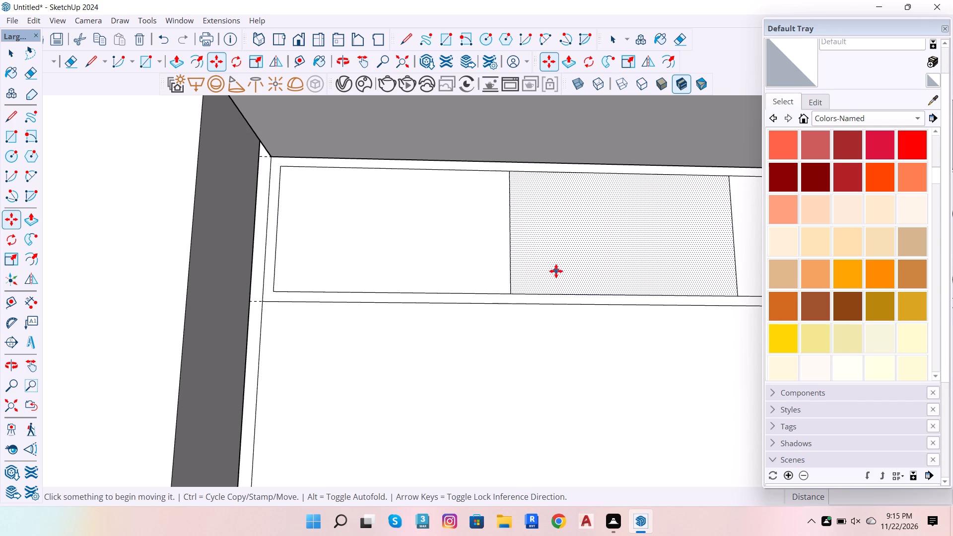
Copy both vertical divider lines of the lower row 0.6" to the right.
{"action": "key", "text": "space"}
{"action": "left_click", "coordinate": [514, 277]}
{"action": "left_click", "coordinate": [508, 277]}
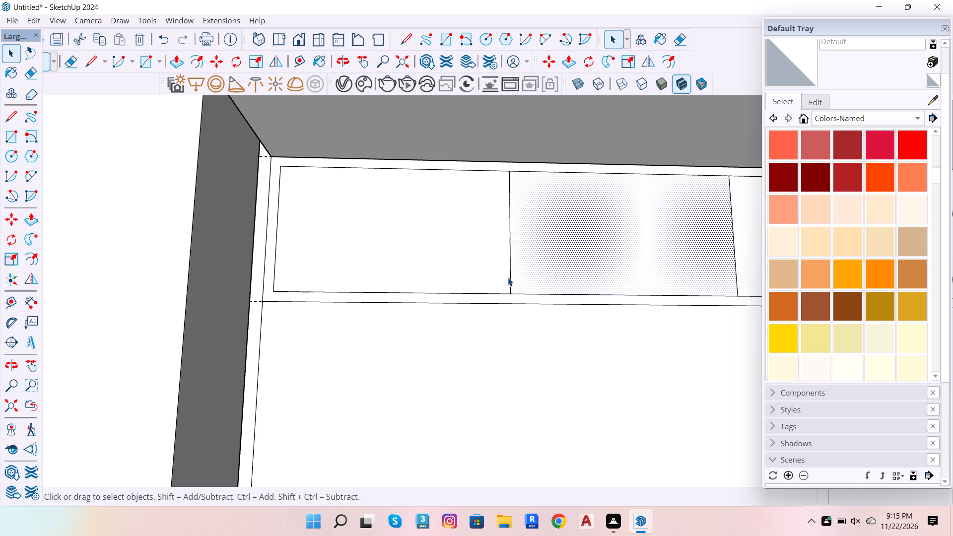
{"action": "left_click", "coordinate": [512, 279]}
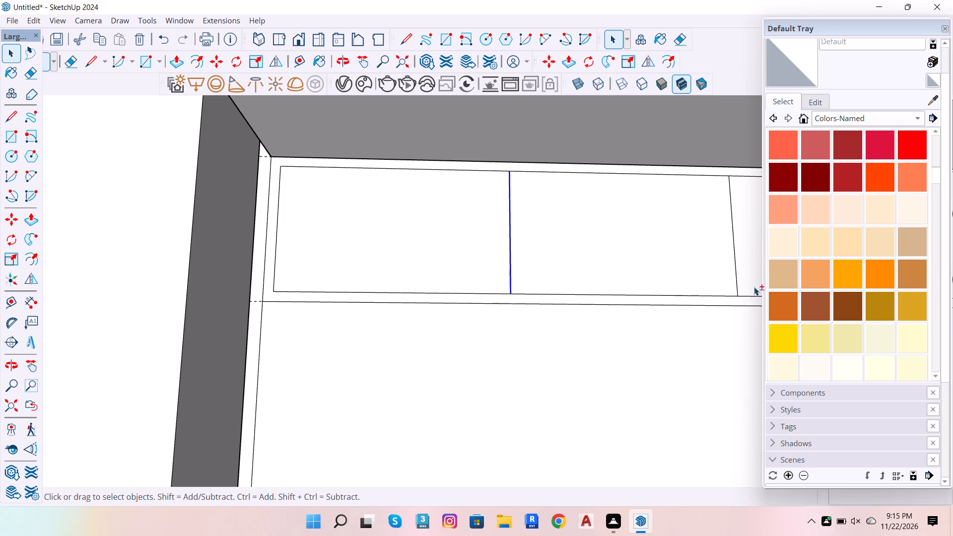
{"action": "left_click", "coordinate": [739, 282], "text": "shift"}
{"action": "scroll", "coordinate": [506, 306], "scroll_direction": "down", "scroll_amount": 5, "text": "shift"}
{"action": "scroll", "coordinate": [374, 351], "scroll_direction": "down", "scroll_amount": 5, "text": "shift"}
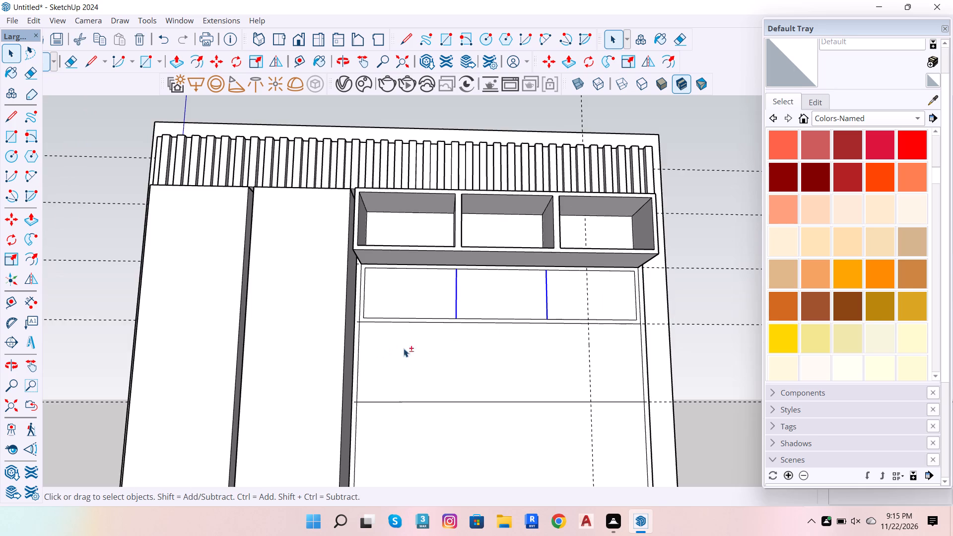
{"action": "scroll", "coordinate": [578, 324], "scroll_direction": "up", "scroll_amount": 4, "text": "shift"}
{"action": "scroll", "coordinate": [544, 317], "scroll_direction": "up", "scroll_amount": 6}
{"action": "key", "text": "m"}
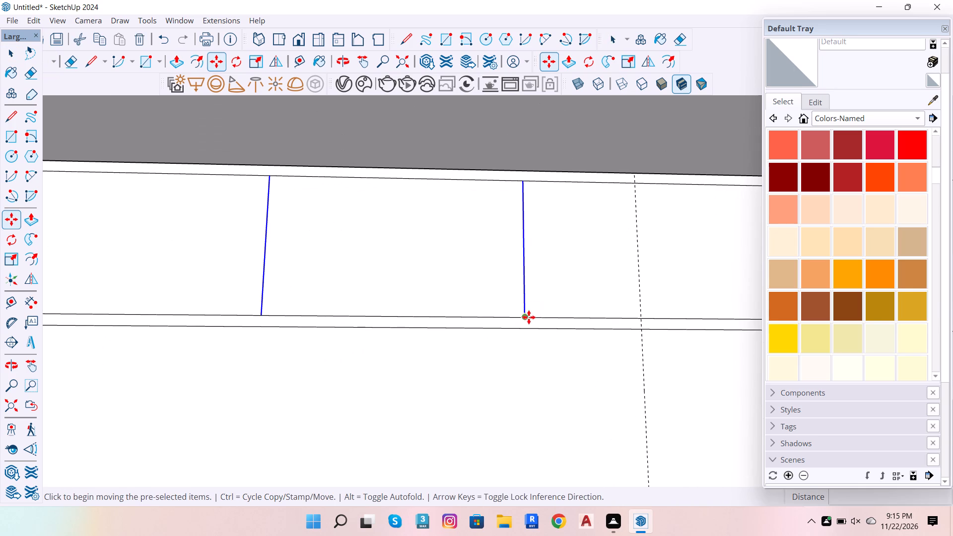
{"action": "left_click", "coordinate": [525, 316], "text": "ctrl"}
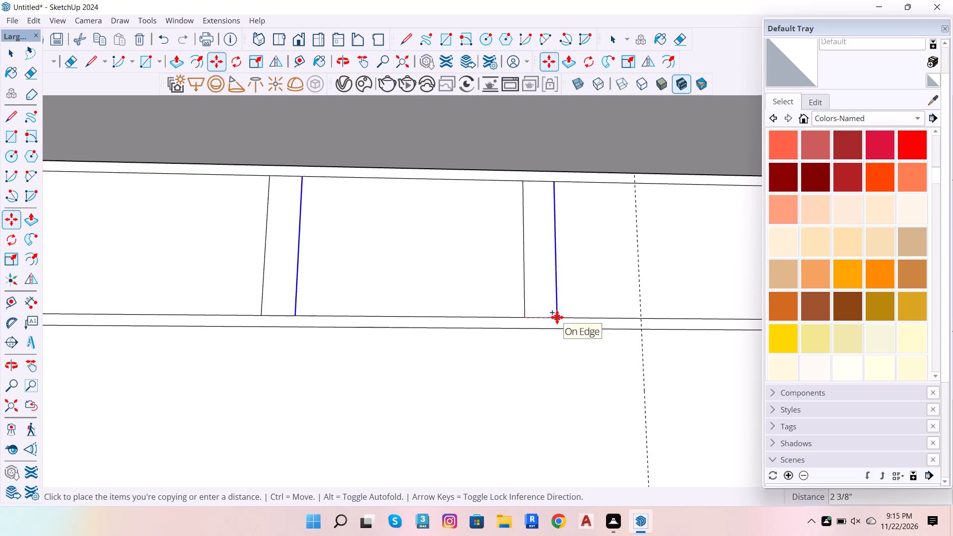
{"action": "type", "text": ".6"}
{"action": "key", "text": "Return"}
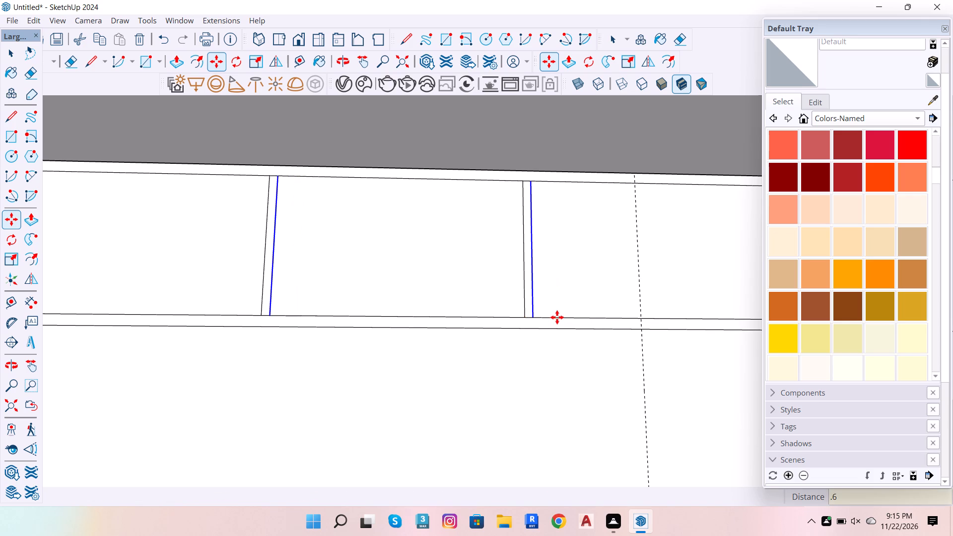
Copy the two original vertical divider lines of the lower row 0.6" to the left.
{"action": "key", "text": "space"}
{"action": "left_click", "coordinate": [526, 295]}
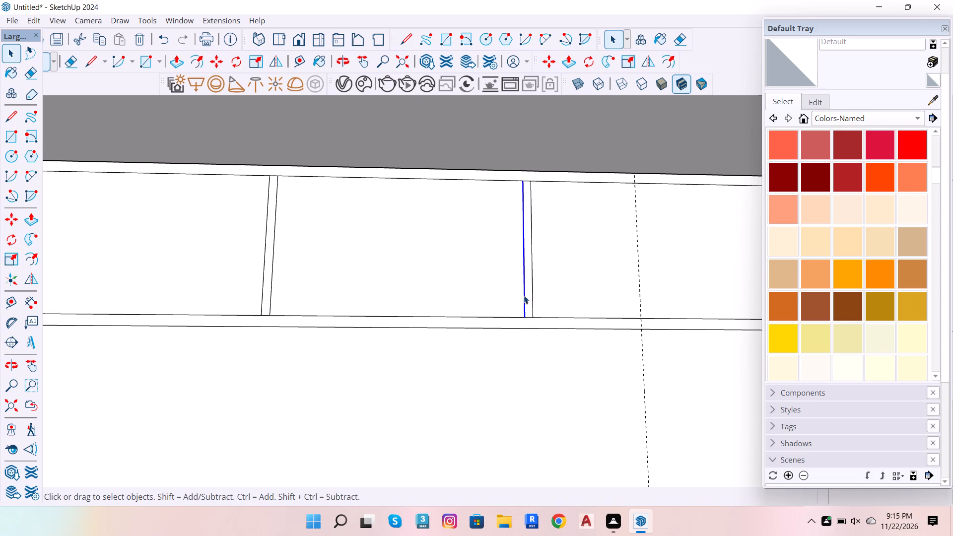
{"action": "left_click", "coordinate": [263, 291], "text": "shift"}
{"action": "scroll", "coordinate": [280, 361], "scroll_direction": "down", "scroll_amount": 5}
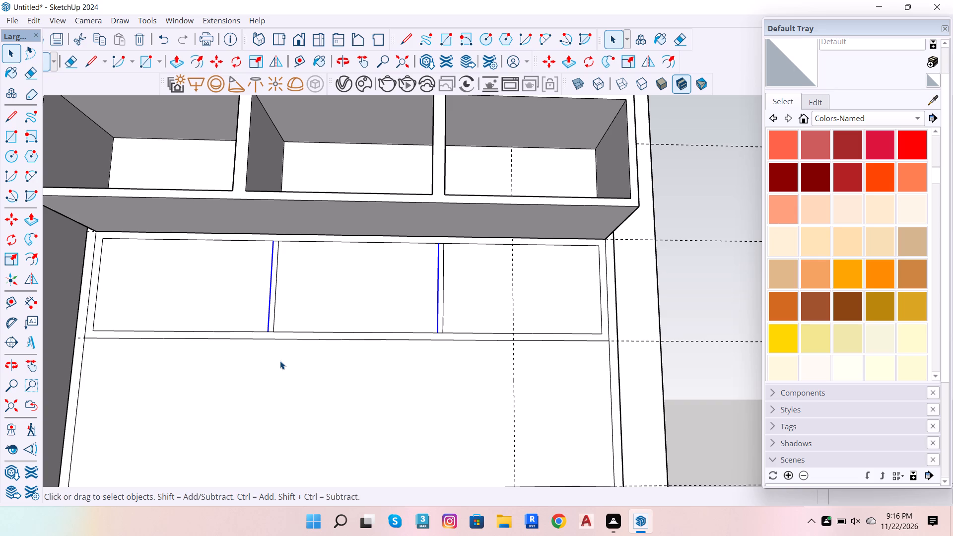
{"action": "key", "text": "m"}
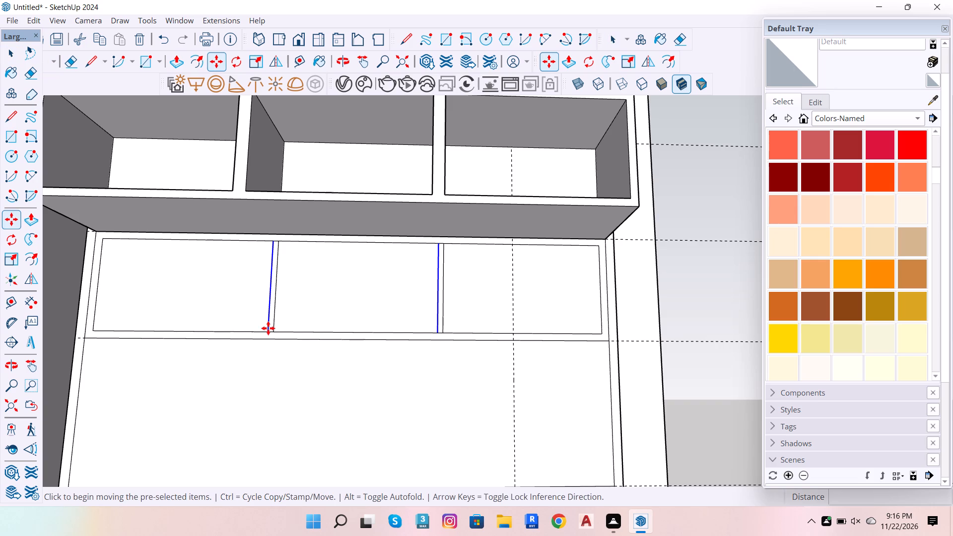
{"action": "left_click", "coordinate": [268, 328]}
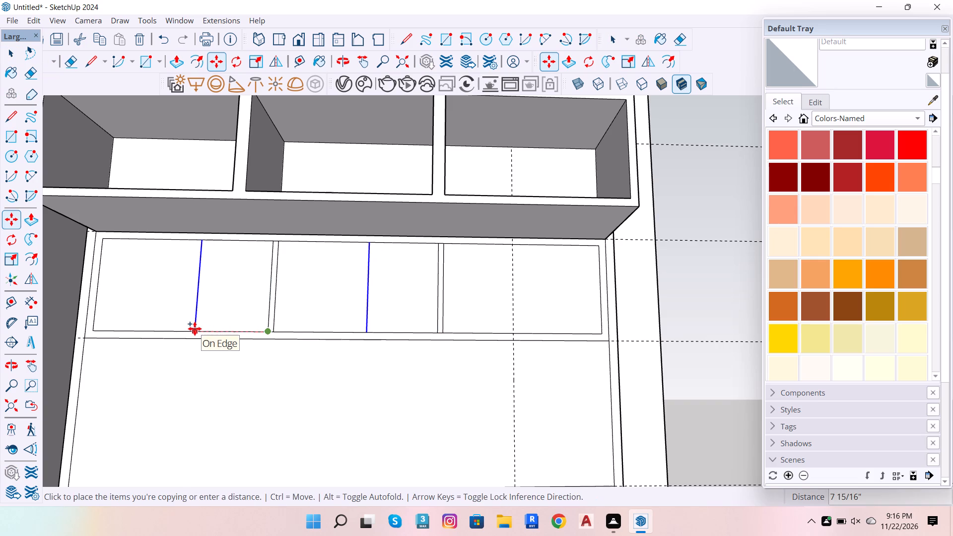
{"action": "type", "text": ".6"}
{"action": "key", "text": "Return"}
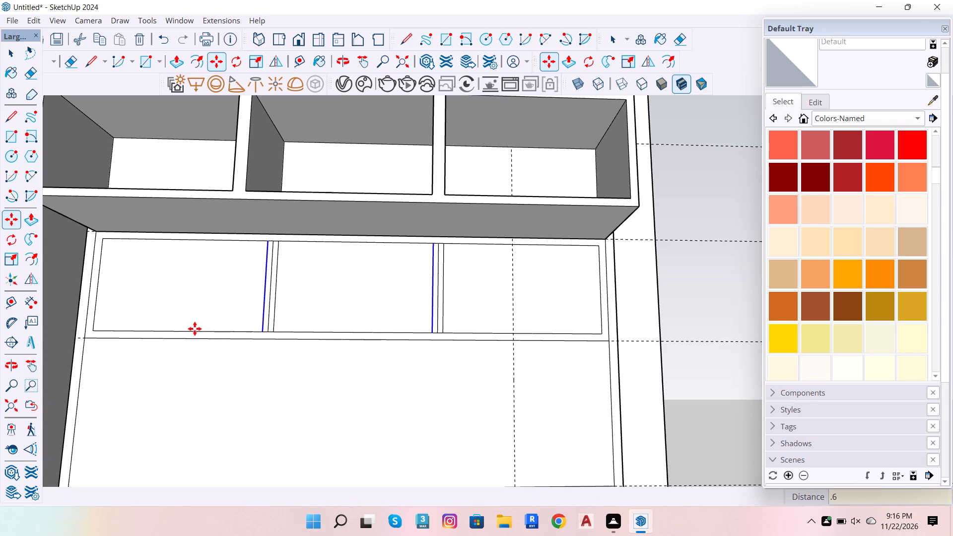
Erase the middle line of both dividers in the lower row, keeping the two outer lines of each.
{"action": "key", "text": "space"}
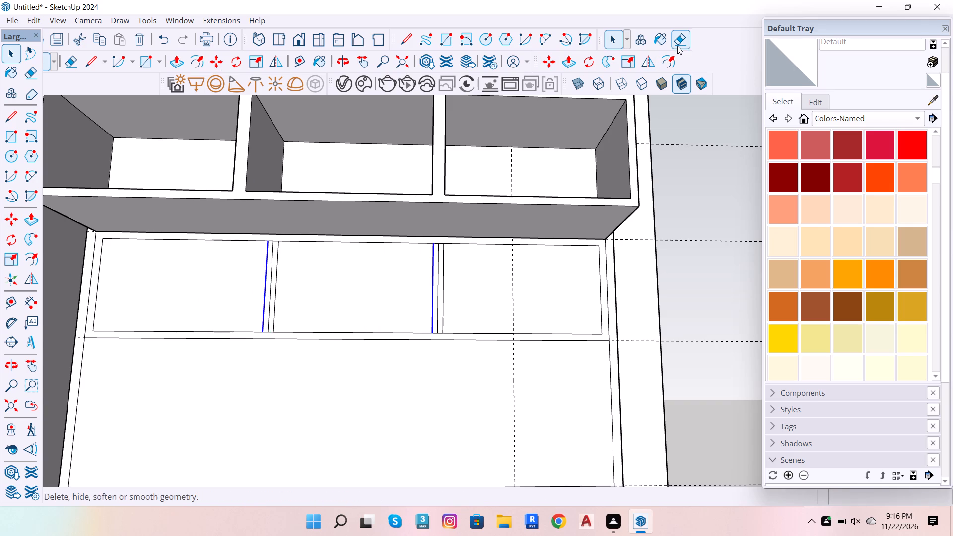
{"action": "left_click", "coordinate": [680, 45]}
{"action": "scroll", "coordinate": [382, 275], "scroll_direction": "up", "scroll_amount": 5}
{"action": "scroll", "coordinate": [457, 259], "scroll_direction": "up", "scroll_amount": 6}
{"action": "left_click", "coordinate": [489, 257]}
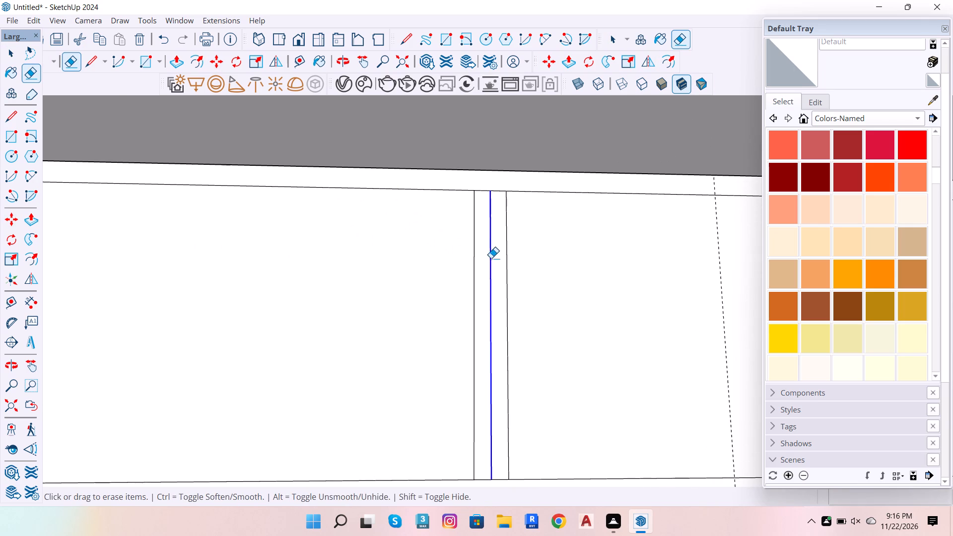
{"action": "scroll", "coordinate": [573, 272], "scroll_direction": "down", "scroll_amount": 7}
{"action": "scroll", "coordinate": [158, 307], "scroll_direction": "up", "scroll_amount": 5}
{"action": "left_click", "coordinate": [310, 287]}
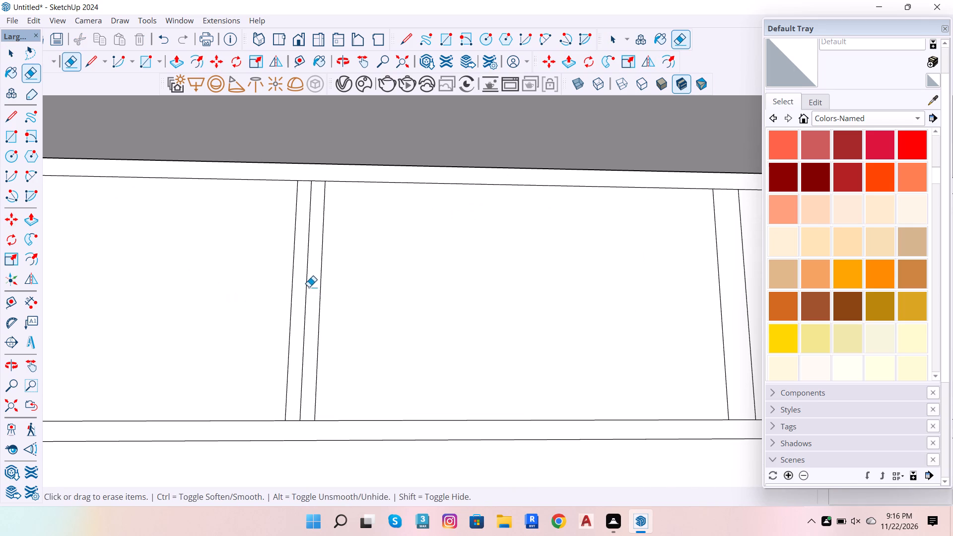
{"action": "left_click", "coordinate": [306, 283]}
Erase the short edge segments at the top and bottom of both dividers, plus the vertical dashed guide across the row.
{"action": "left_click", "coordinate": [308, 181]}
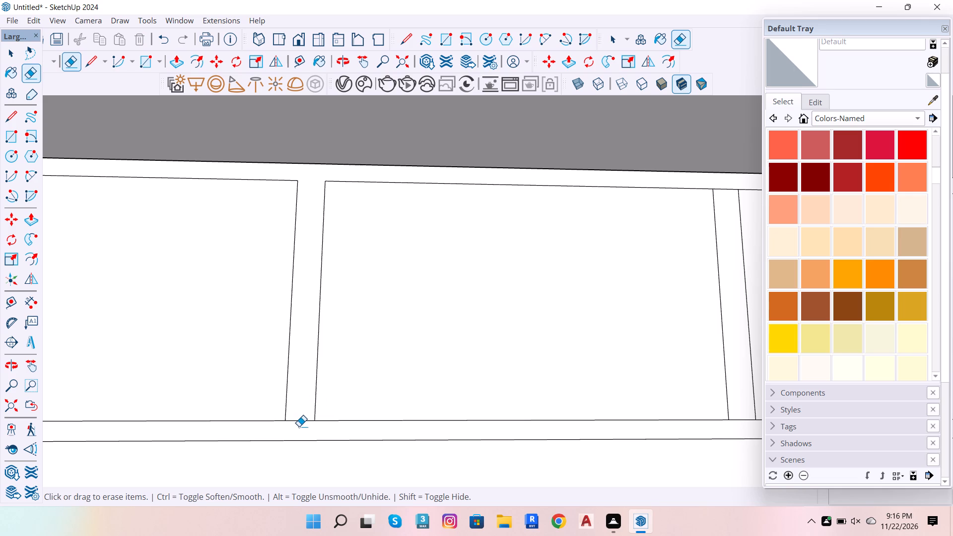
{"action": "left_click_drag", "start_coordinate": [300, 417], "coordinate": [302, 425]}
{"action": "scroll", "coordinate": [215, 406], "scroll_direction": "down", "scroll_amount": 7}
{"action": "scroll", "coordinate": [504, 283], "scroll_direction": "up", "scroll_amount": 5}
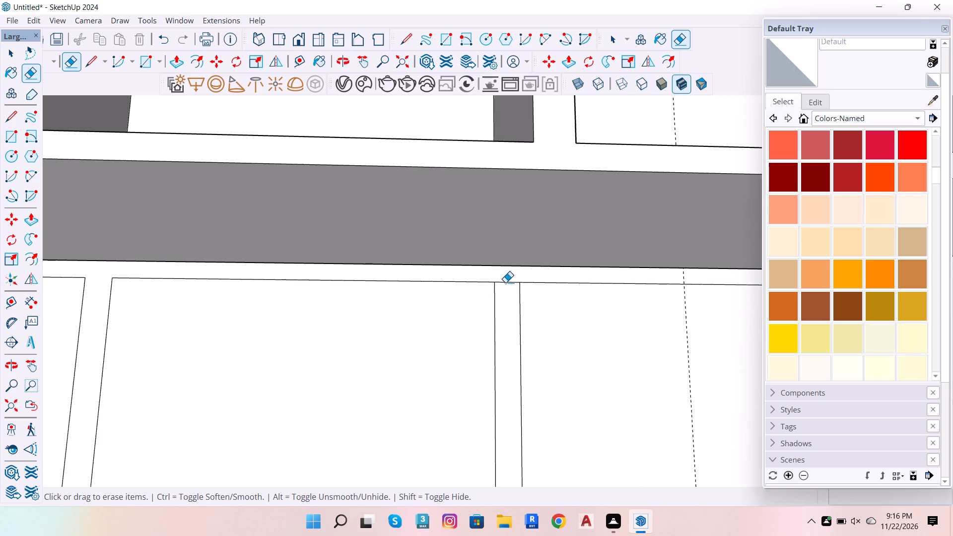
{"action": "left_click_drag", "start_coordinate": [508, 281], "coordinate": [508, 295]}
{"action": "scroll", "coordinate": [508, 295], "scroll_direction": "down", "scroll_amount": 7}
{"action": "scroll", "coordinate": [513, 426], "scroll_direction": "up", "scroll_amount": 5}
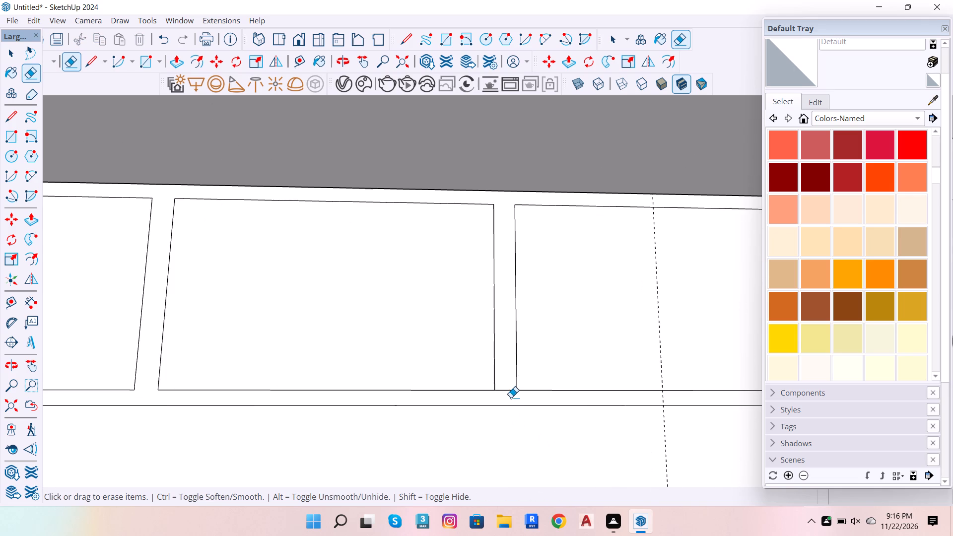
{"action": "left_click_drag", "start_coordinate": [508, 395], "coordinate": [505, 383]}
{"action": "left_click_drag", "start_coordinate": [655, 336], "coordinate": [670, 346]}
{"action": "scroll", "coordinate": [643, 326], "scroll_direction": "down", "scroll_amount": 7}
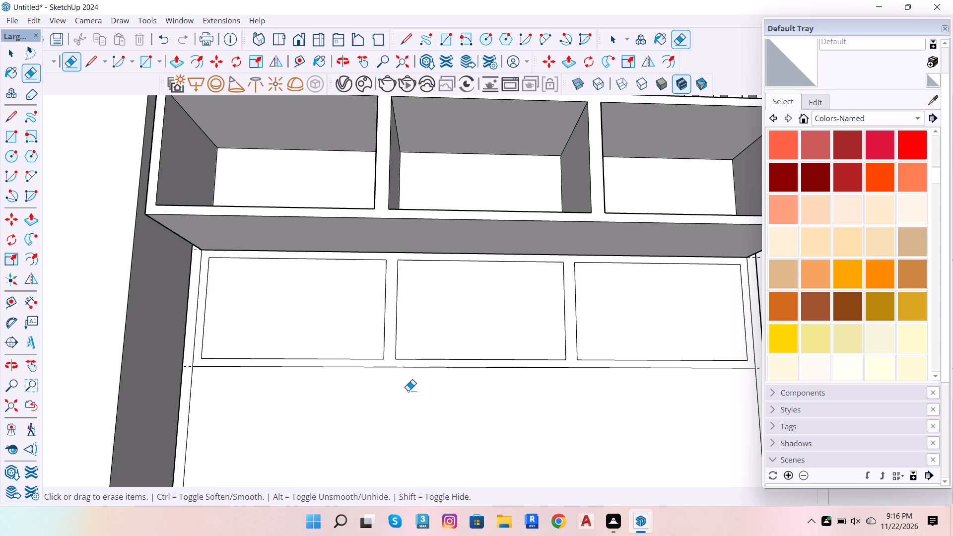
Group the lower row's connected frame face together with its bounding edges.
{"action": "scroll", "coordinate": [427, 392], "scroll_direction": "down", "scroll_amount": 6}
{"action": "scroll", "coordinate": [415, 433], "scroll_direction": "up", "scroll_amount": 3}
{"action": "key", "text": "space"}
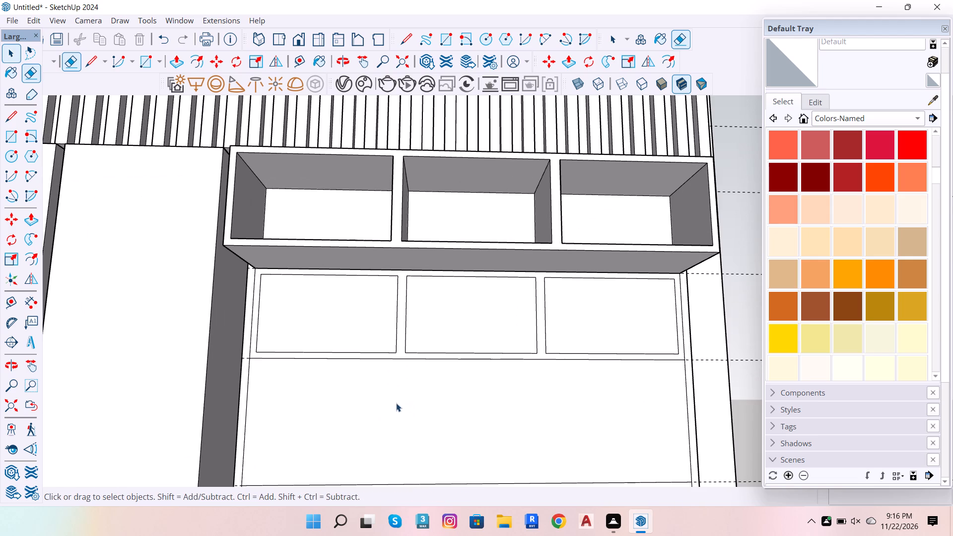
{"action": "scroll", "coordinate": [389, 365], "scroll_direction": "up", "scroll_amount": 4}
{"action": "left_click", "coordinate": [401, 342]}
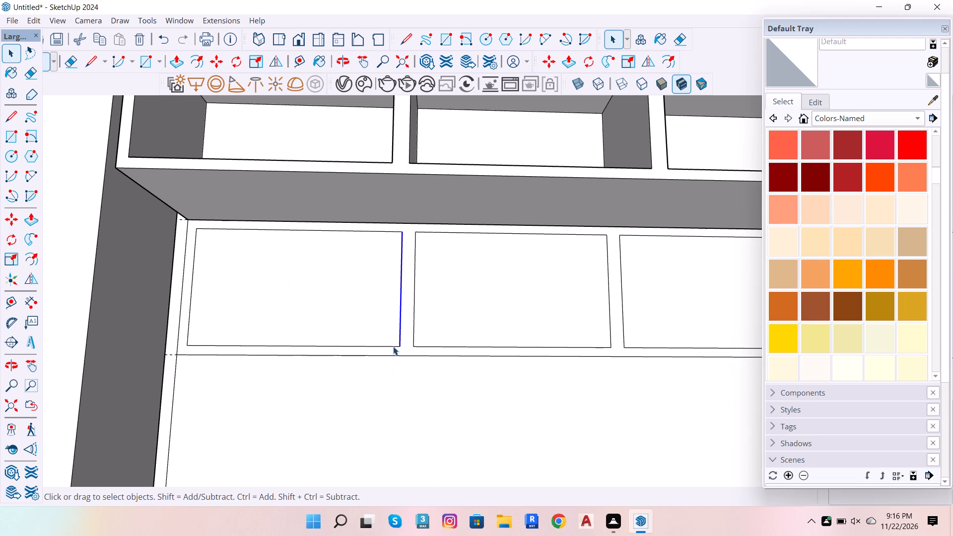
{"action": "left_click", "coordinate": [402, 345]}
{"action": "left_click", "coordinate": [408, 347]}
{"action": "scroll", "coordinate": [408, 347], "scroll_direction": "down", "scroll_amount": 5}
{"action": "left_click", "coordinate": [746, 319]}
{"action": "scroll", "coordinate": [681, 326], "scroll_direction": "up", "scroll_amount": 10}
{"action": "double_click", "coordinate": [665, 343]}
{"action": "right_click", "coordinate": [665, 343]}
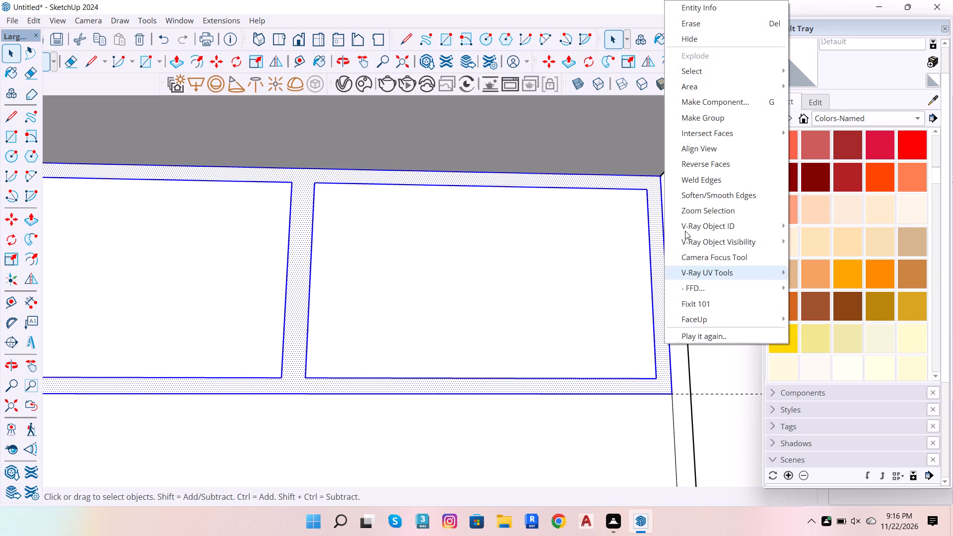
{"action": "left_click", "coordinate": [735, 115]}
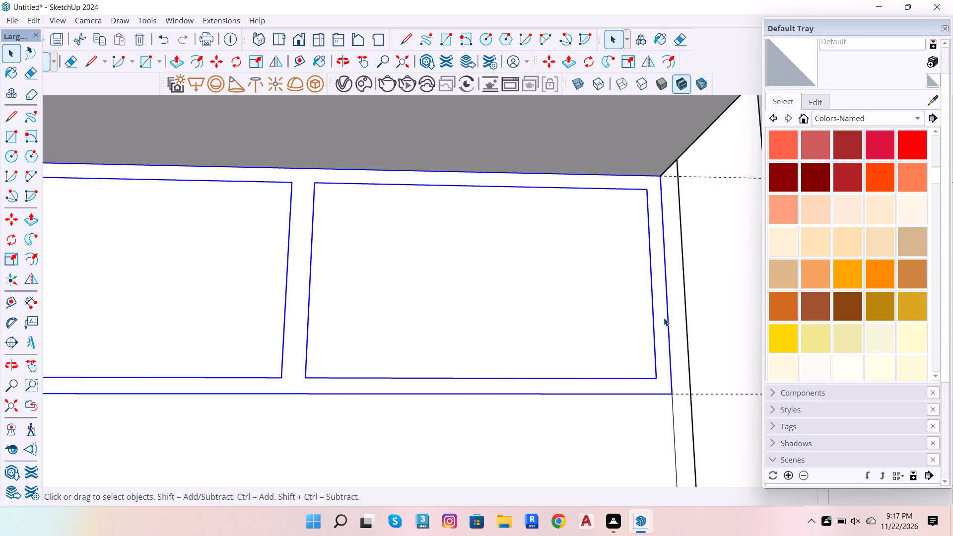
Extrude the grouped frame face forward about 1' 5/8", level with the front of the compartment row above, and exit the group.
{"action": "triple_click", "coordinate": [664, 318]}
{"action": "key", "text": "p"}
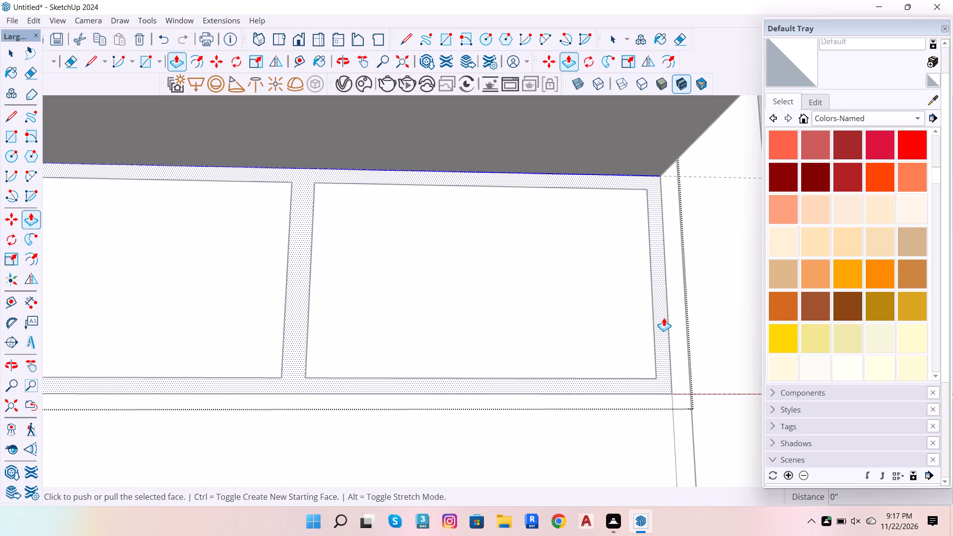
{"action": "left_click", "coordinate": [664, 318]}
{"action": "scroll", "coordinate": [694, 307], "scroll_direction": "down", "scroll_amount": 7}
{"action": "left_click", "coordinate": [732, 185]}
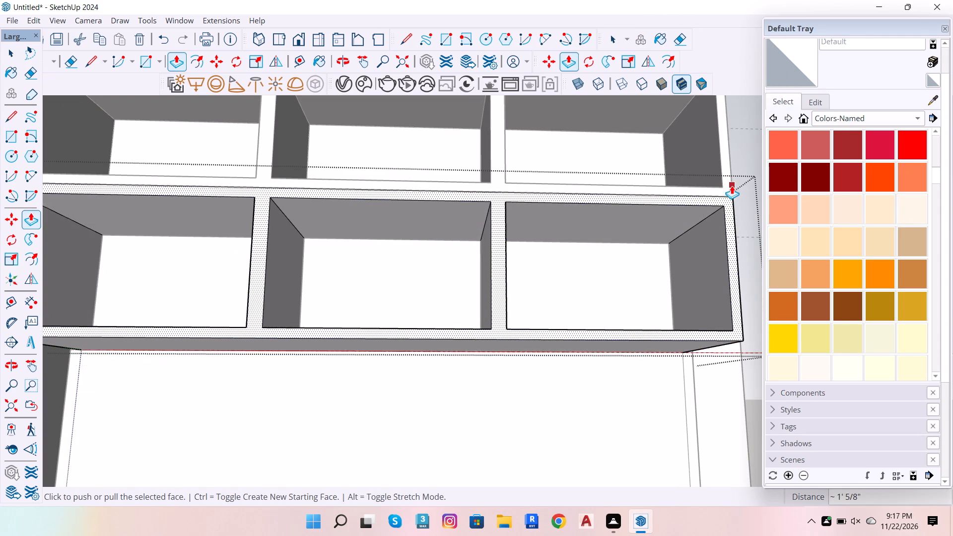
{"action": "scroll", "coordinate": [611, 280], "scroll_direction": "down", "scroll_amount": 13}
{"action": "key", "text": "space"}
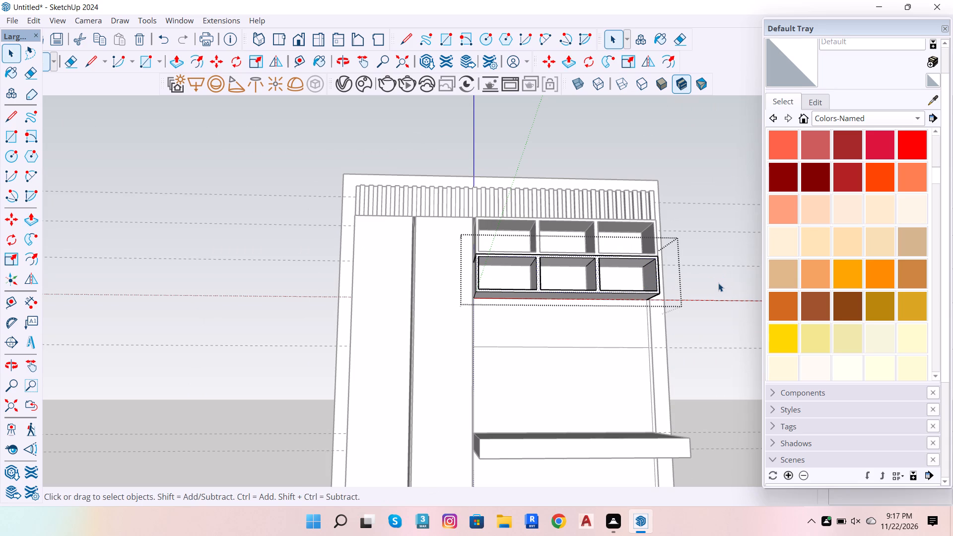
{"action": "left_click", "coordinate": [718, 283]}
Group the rectangular face directly below the second compartment row and open the group with its face selected.
{"action": "scroll", "coordinate": [577, 311], "scroll_direction": "down", "scroll_amount": 6}
{"action": "scroll", "coordinate": [583, 359], "scroll_direction": "up", "scroll_amount": 6}
{"action": "scroll", "coordinate": [581, 300], "scroll_direction": "up", "scroll_amount": 5}
{"action": "double_click", "coordinate": [582, 293]}
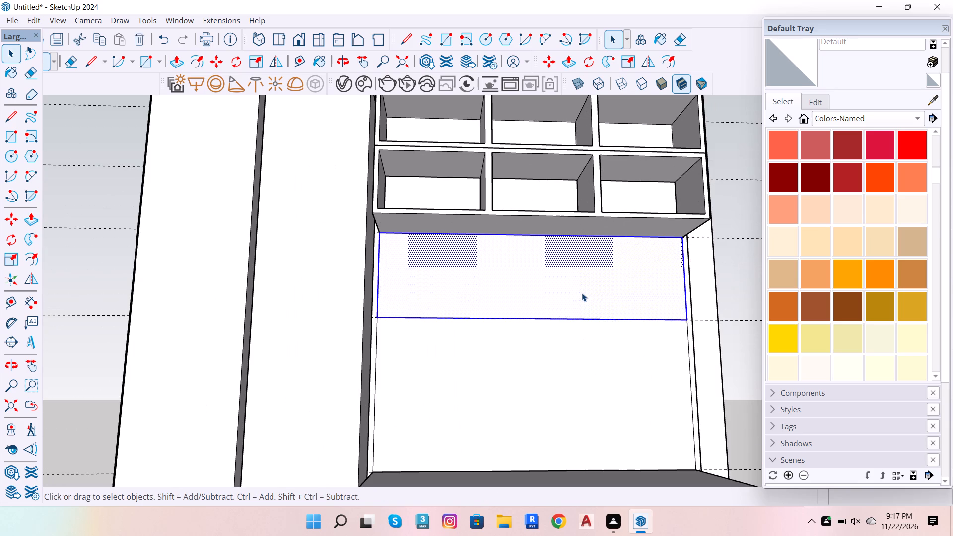
{"action": "right_click", "coordinate": [582, 293]}
{"action": "left_click", "coordinate": [647, 124]}
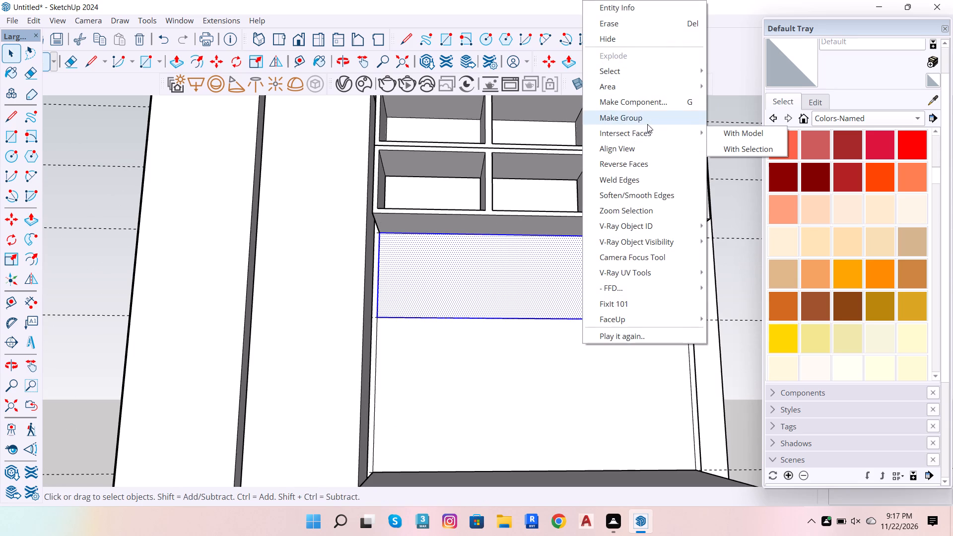
{"action": "double_click", "coordinate": [573, 311]}
{"action": "left_click", "coordinate": [573, 299]}
{"action": "double_click", "coordinate": [573, 299]}
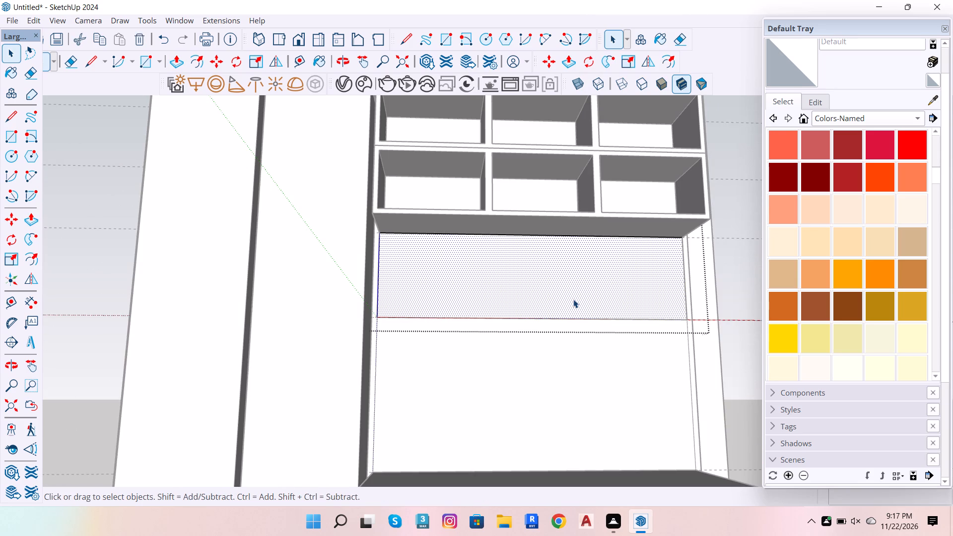
Offset the outline of the third row's rectangle inward by 0.8".
{"action": "key", "text": "f"}
{"action": "left_click", "coordinate": [575, 317]}
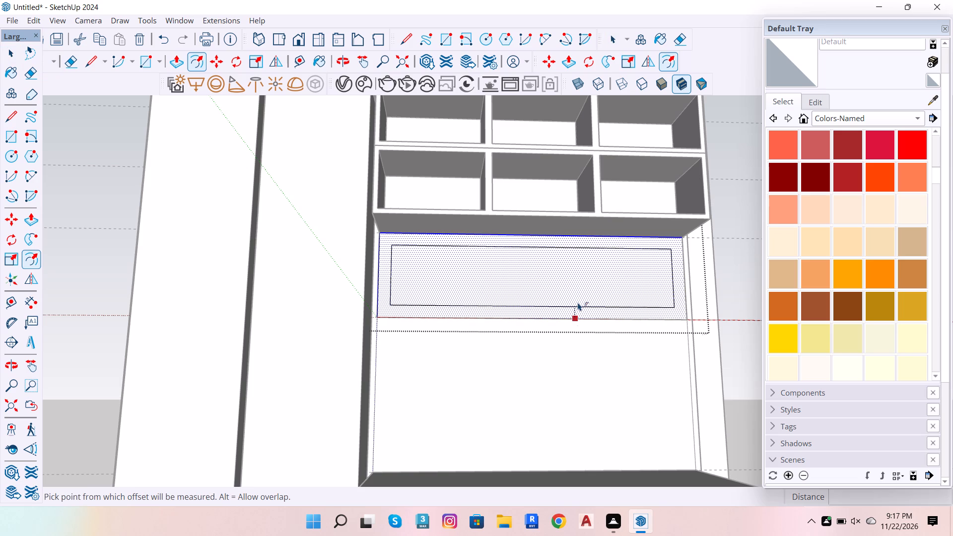
{"action": "type", "text": ".8"}
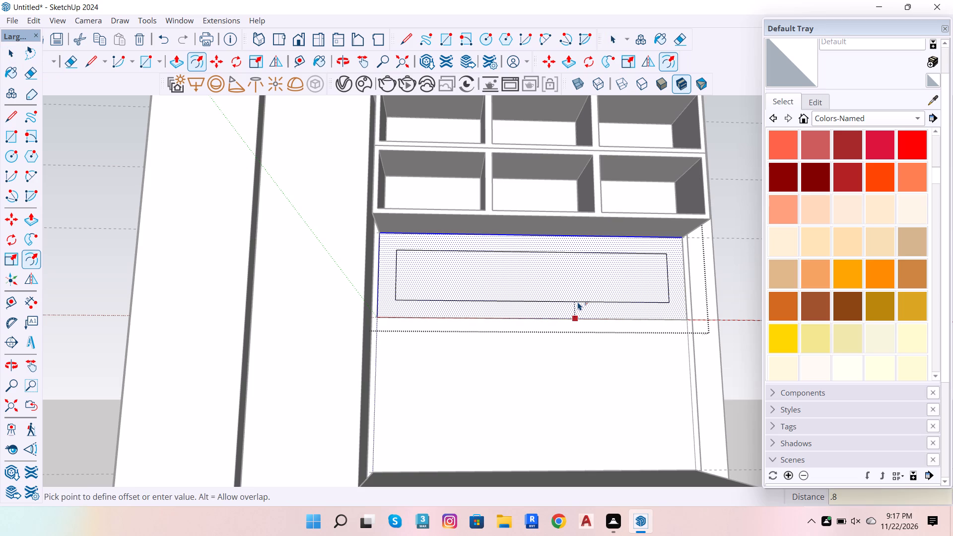
{"action": "key", "text": "Return"}
{"action": "key", "text": "Return"}
{"action": "key", "text": "space"}
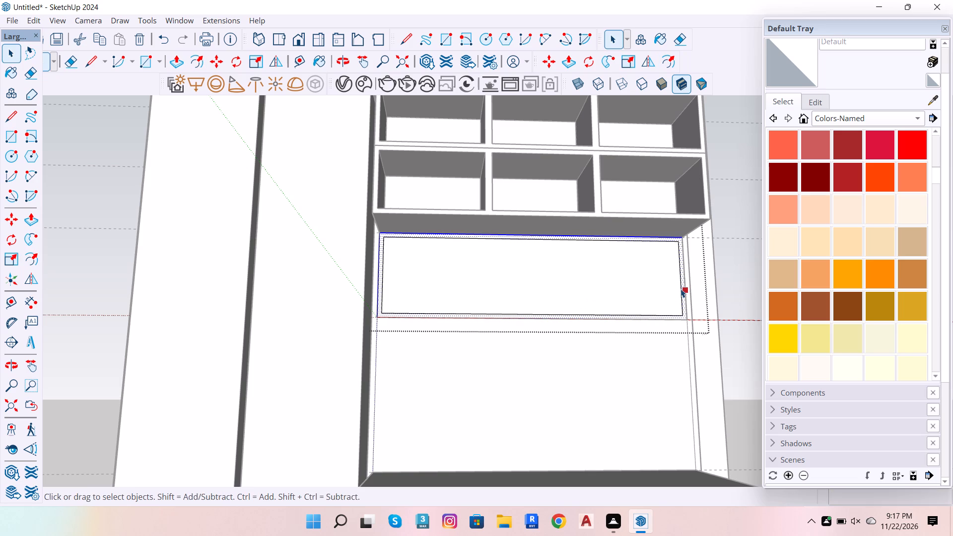
Copy the inner rectangle's right edge onto its left edge and divide the span with /3 into three equal compartments.
{"action": "left_click", "coordinate": [681, 289]}
{"action": "key", "text": "m"}
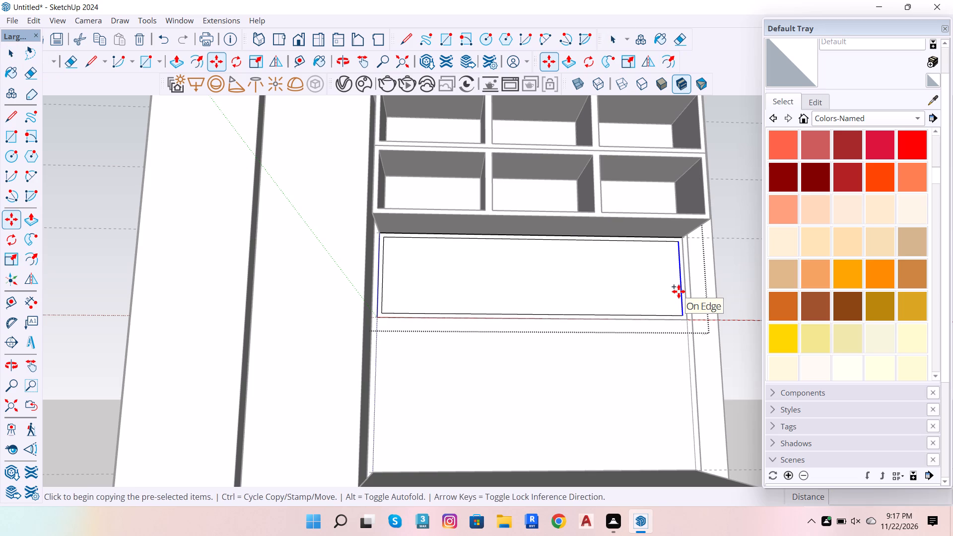
{"action": "left_click", "coordinate": [679, 291]}
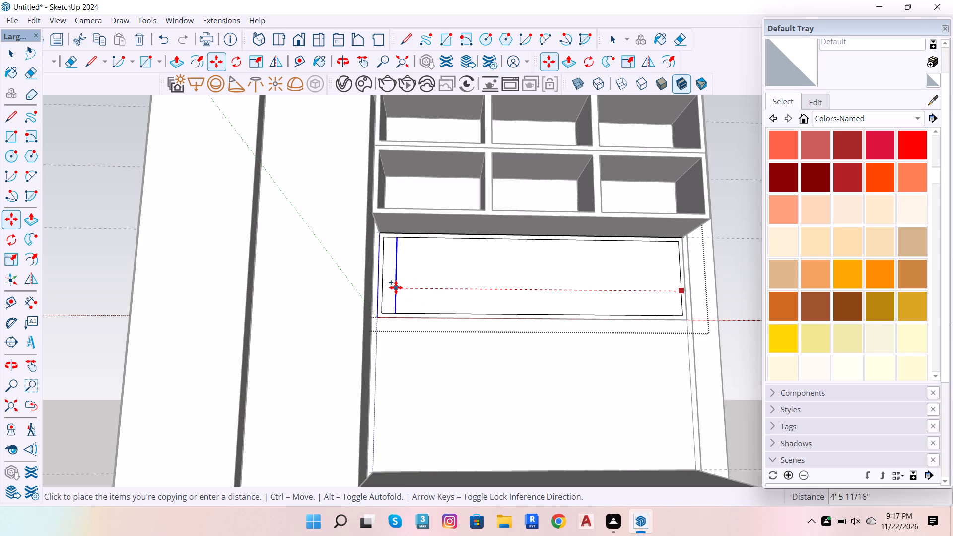
{"action": "left_click", "coordinate": [384, 286]}
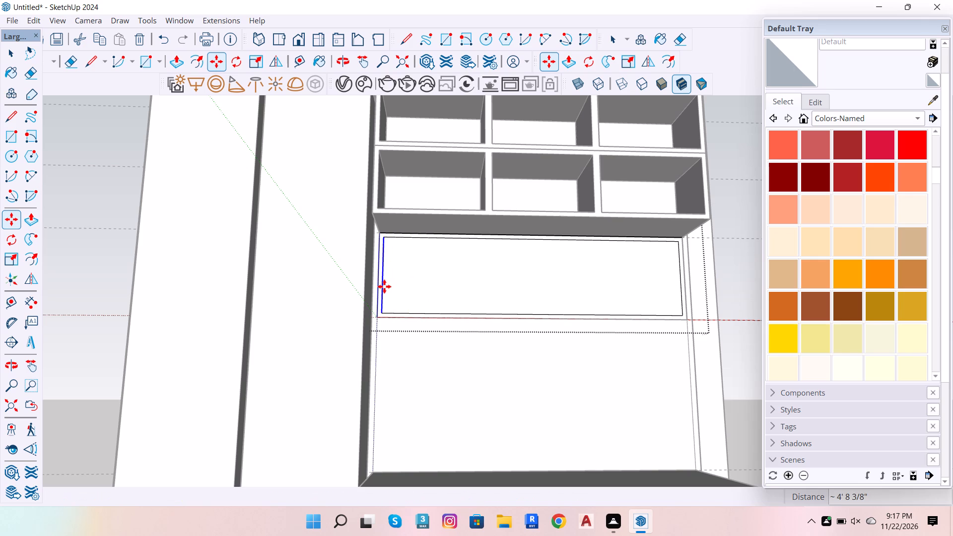
{"action": "type", "text": "/3"}
{"action": "key", "text": "Return"}
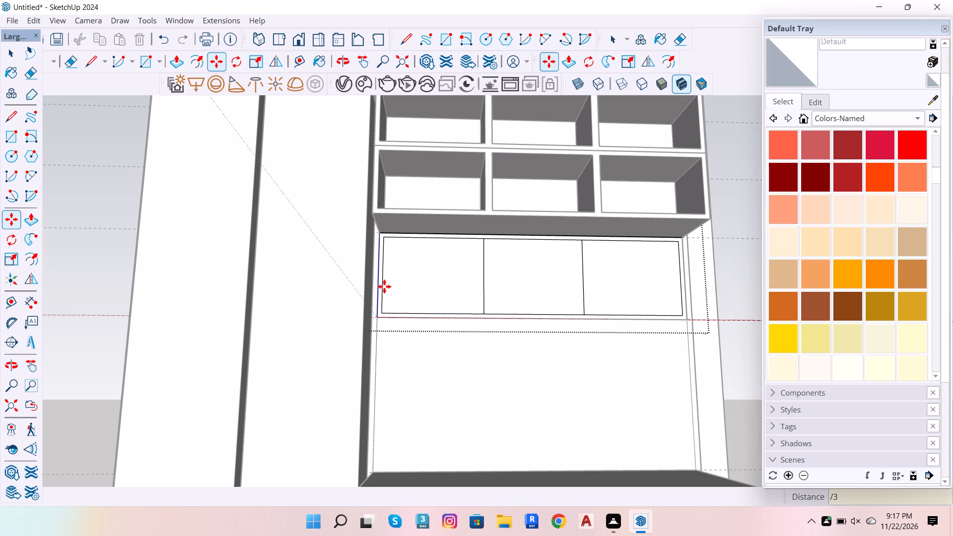
{"action": "key", "text": "space"}
Copy the third row's two divider lines 0.6" to the right along the inner rectangle's bottom edge.
{"action": "scroll", "coordinate": [560, 307], "scroll_direction": "up", "scroll_amount": 4}
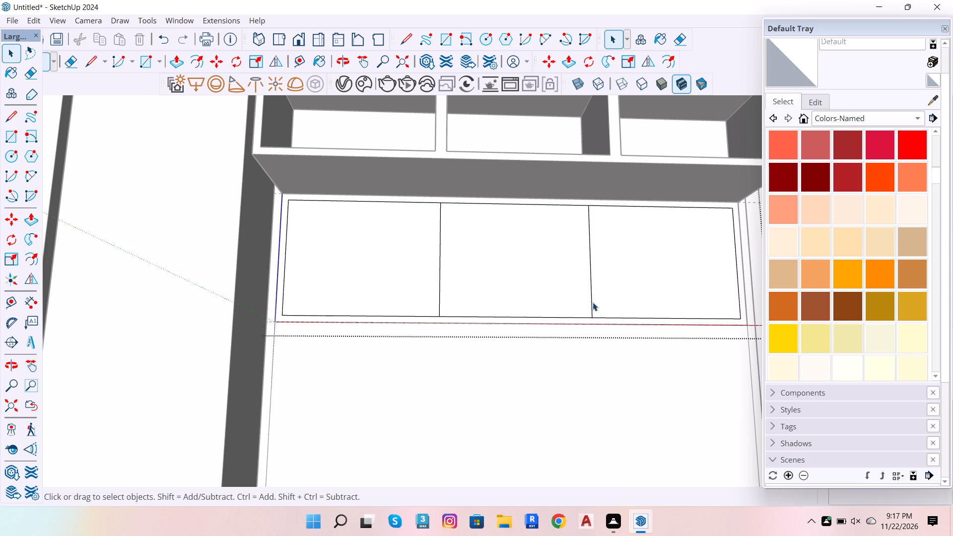
{"action": "left_click", "coordinate": [593, 298]}
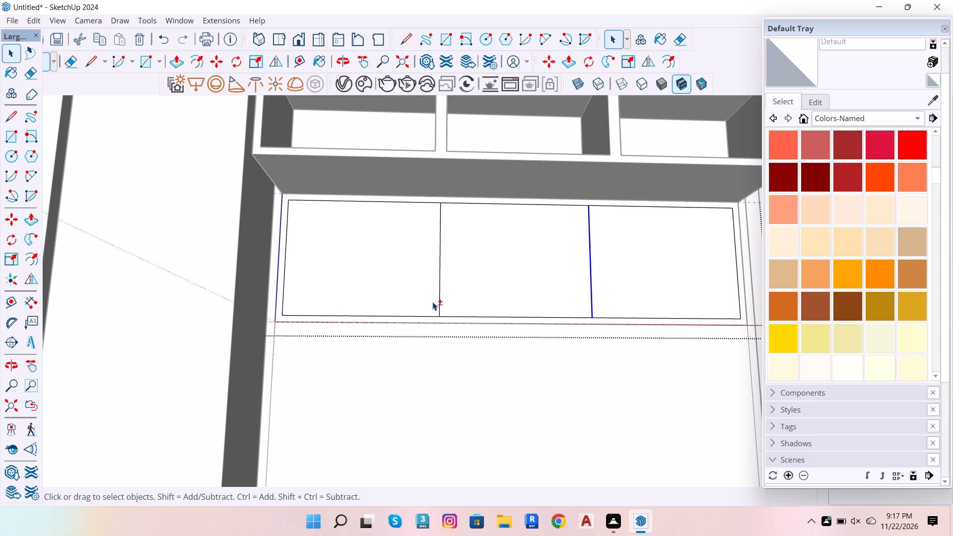
{"action": "left_click", "coordinate": [441, 295], "text": "shift"}
{"action": "scroll", "coordinate": [652, 302], "scroll_direction": "up", "scroll_amount": 9}
{"action": "key", "text": "m"}
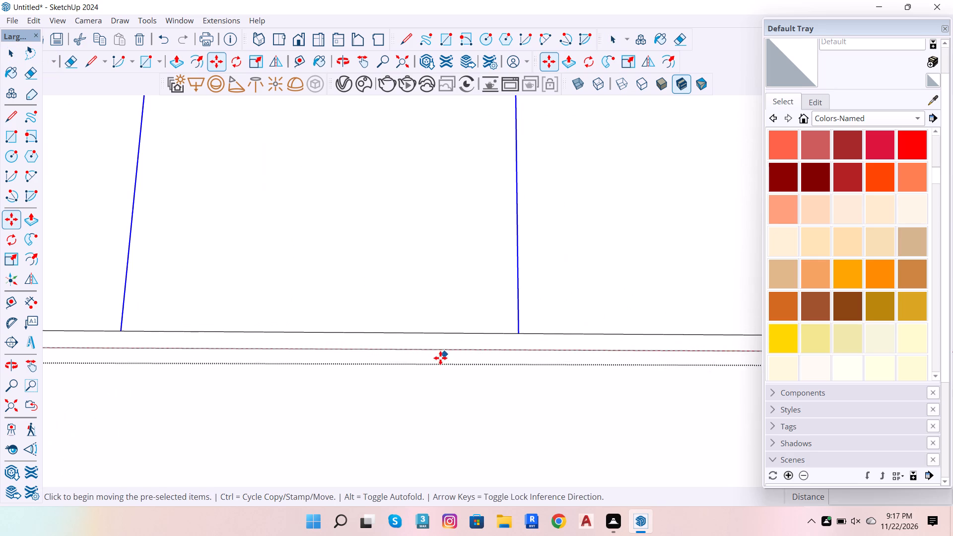
{"action": "left_click", "coordinate": [520, 330]}
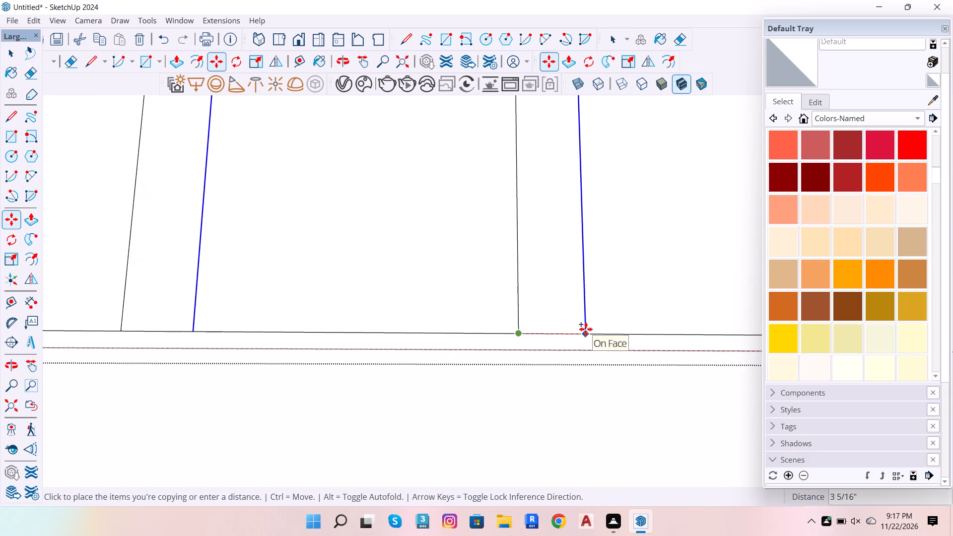
{"action": "type", "text": ".6"}
{"action": "key", "text": "Return"}
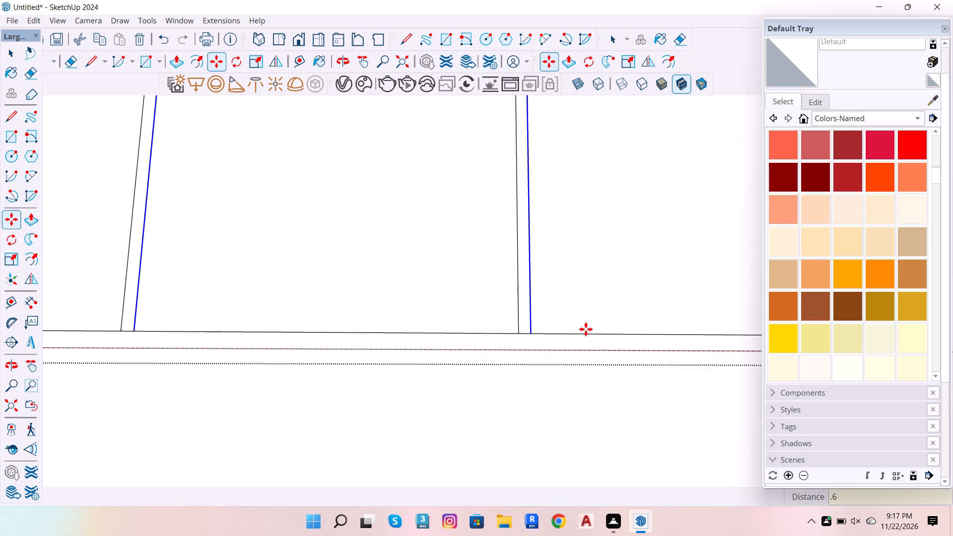
{"action": "key", "text": "space"}
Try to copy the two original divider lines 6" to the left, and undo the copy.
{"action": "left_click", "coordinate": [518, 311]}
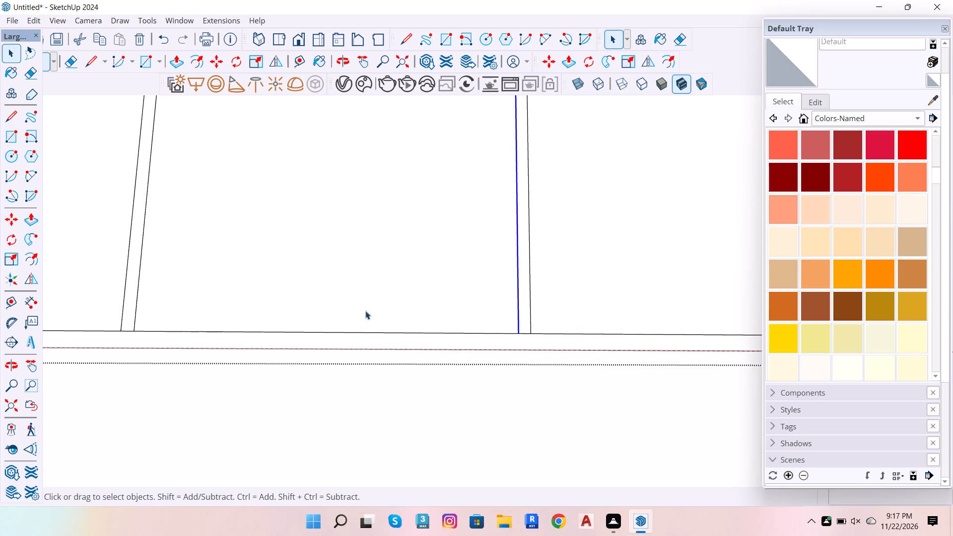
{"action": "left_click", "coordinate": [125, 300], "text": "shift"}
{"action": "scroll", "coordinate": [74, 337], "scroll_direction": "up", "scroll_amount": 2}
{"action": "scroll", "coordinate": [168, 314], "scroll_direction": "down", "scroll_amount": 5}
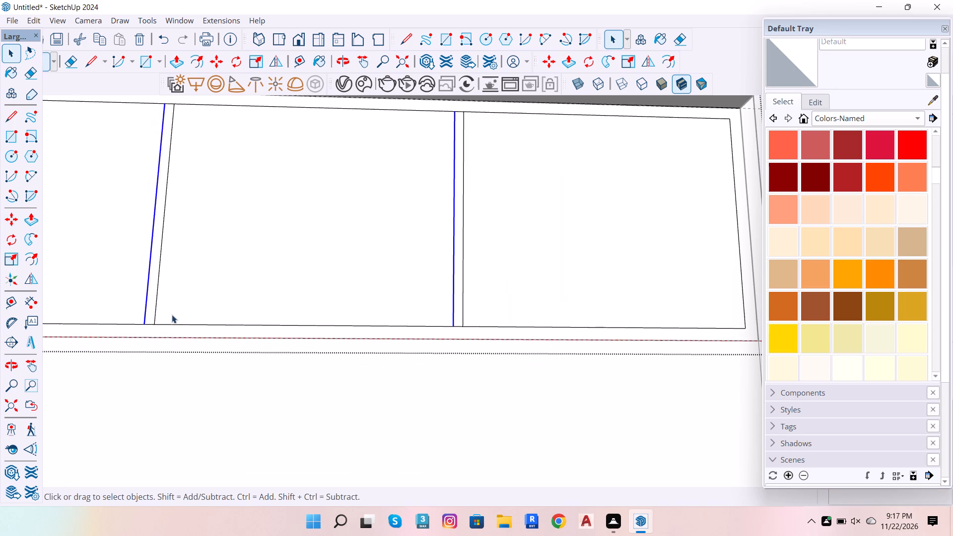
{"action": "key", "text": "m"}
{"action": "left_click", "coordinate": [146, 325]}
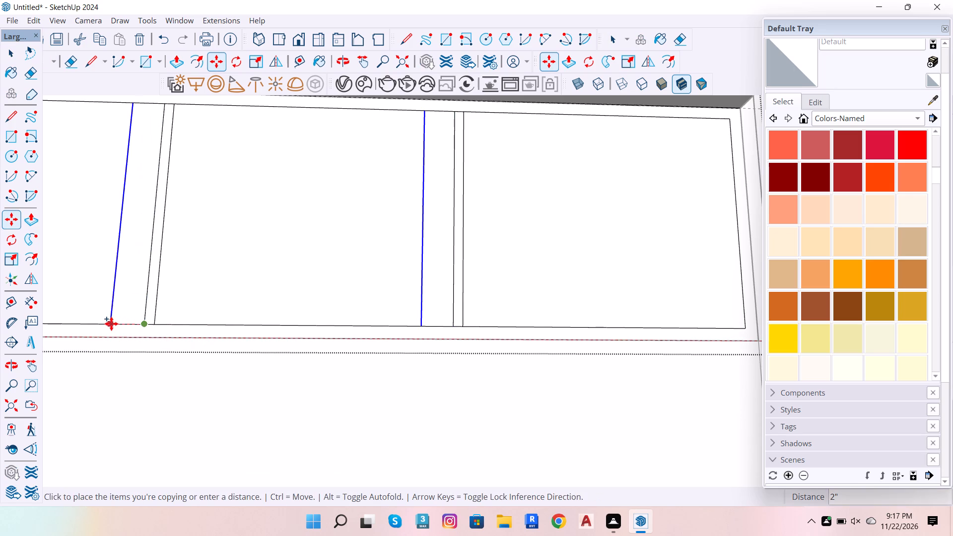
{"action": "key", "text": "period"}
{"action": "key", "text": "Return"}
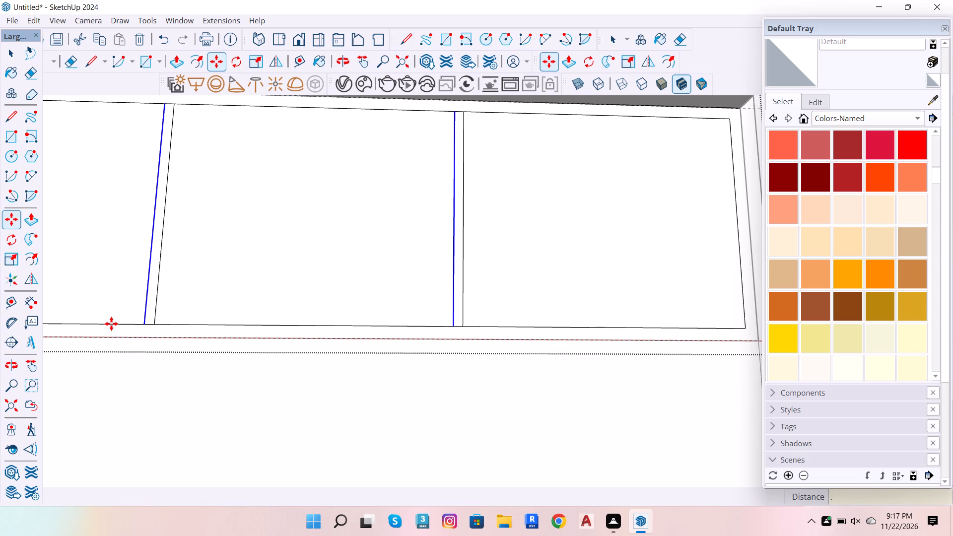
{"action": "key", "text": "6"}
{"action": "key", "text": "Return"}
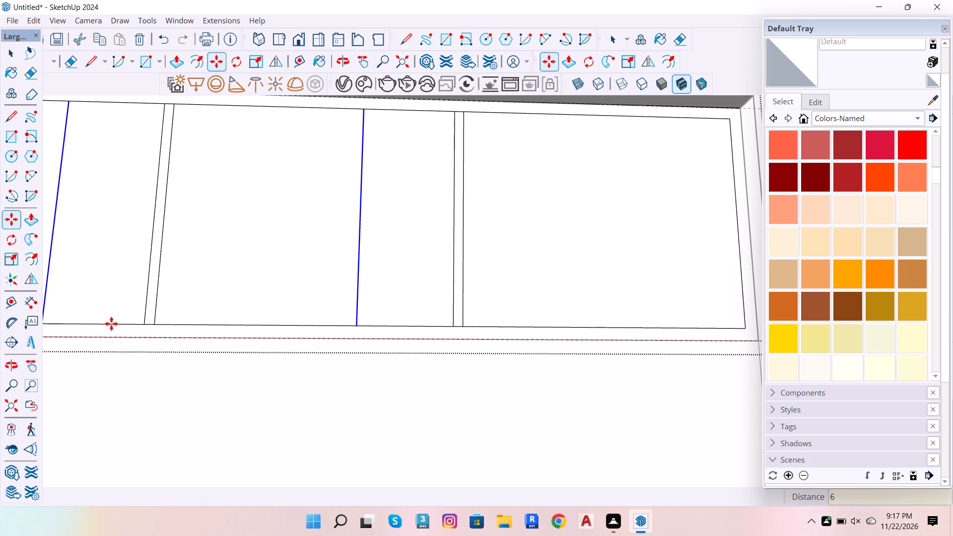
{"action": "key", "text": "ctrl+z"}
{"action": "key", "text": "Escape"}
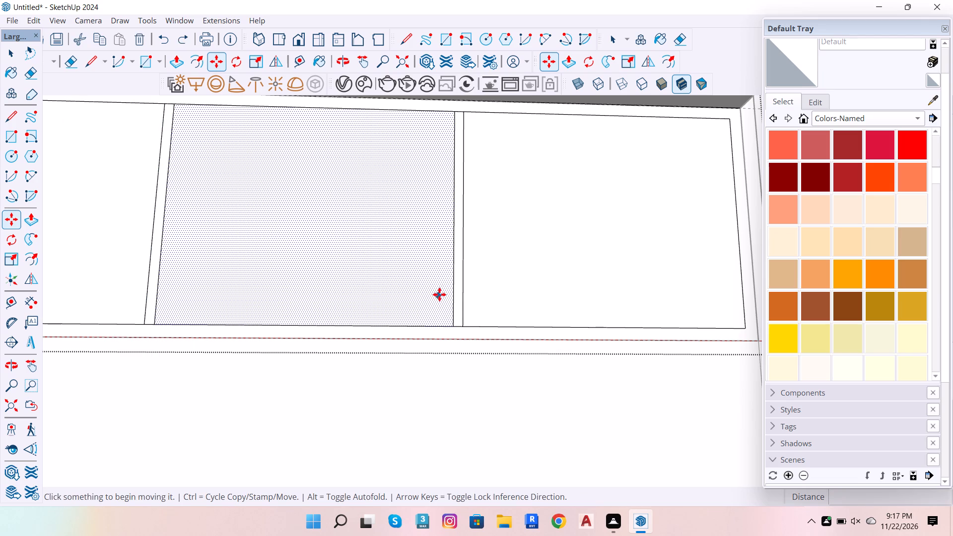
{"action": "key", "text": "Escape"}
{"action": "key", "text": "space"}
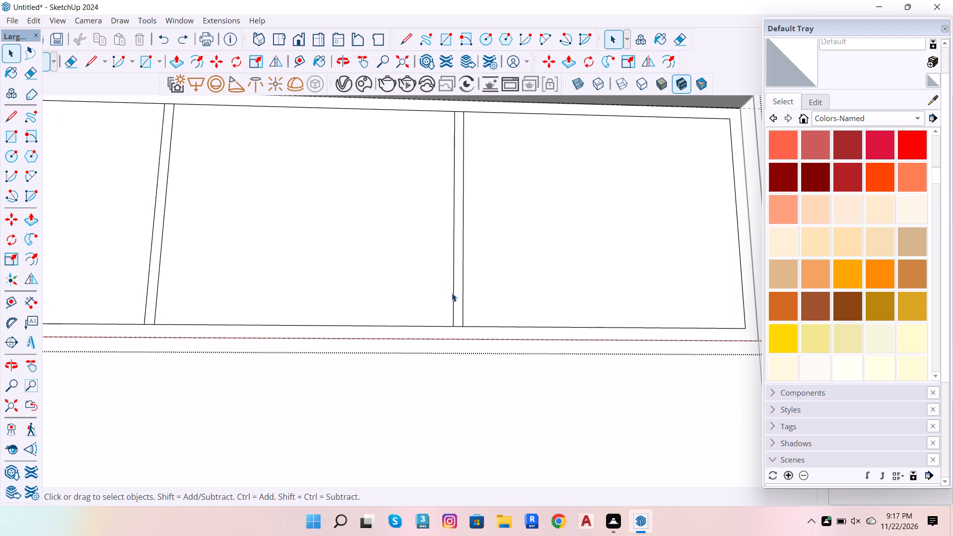
Copy the two original divider lines of the third row 0.6" to the left.
{"action": "left_click", "coordinate": [455, 295]}
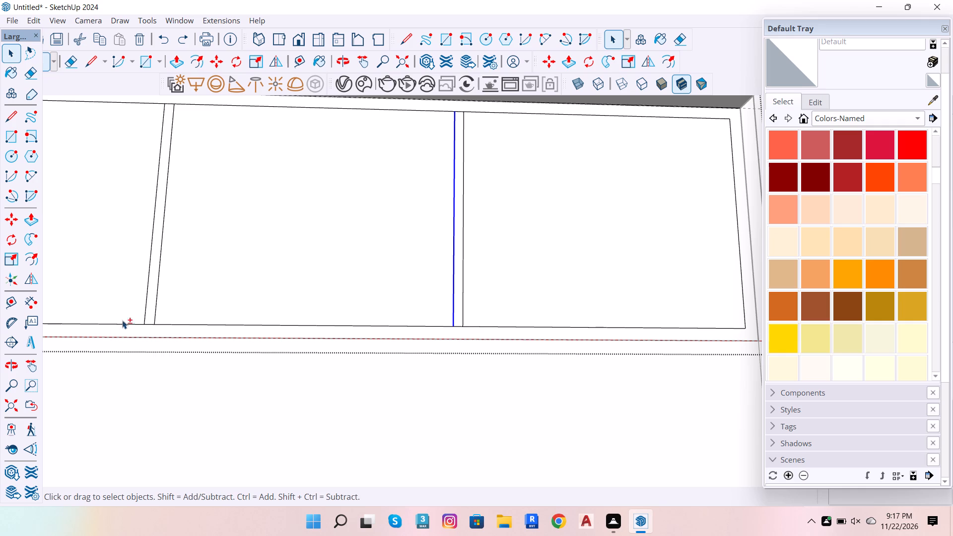
{"action": "left_click", "coordinate": [145, 310], "text": "shift"}
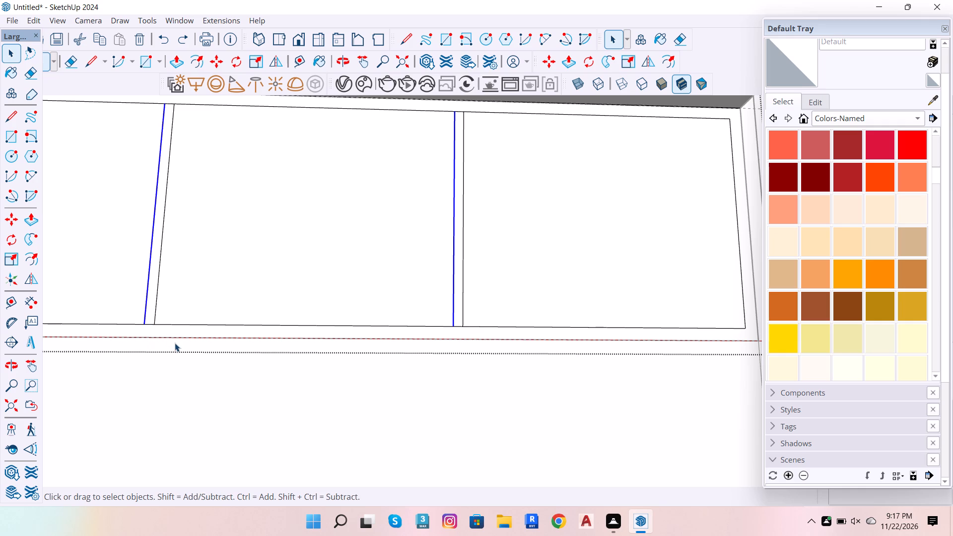
{"action": "key", "text": "m"}
{"action": "left_click", "coordinate": [146, 317]}
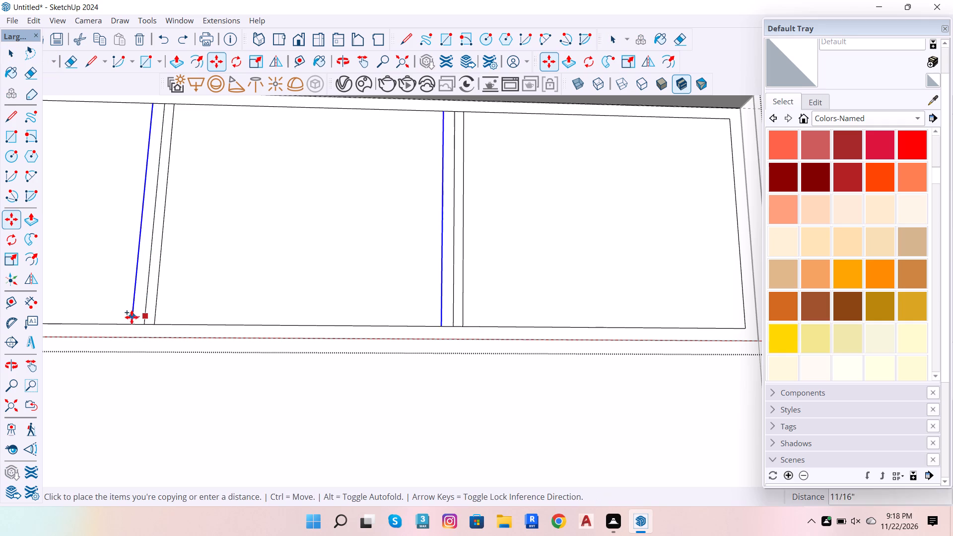
{"action": "type", "text": ".6"}
{"action": "key", "text": "Return"}
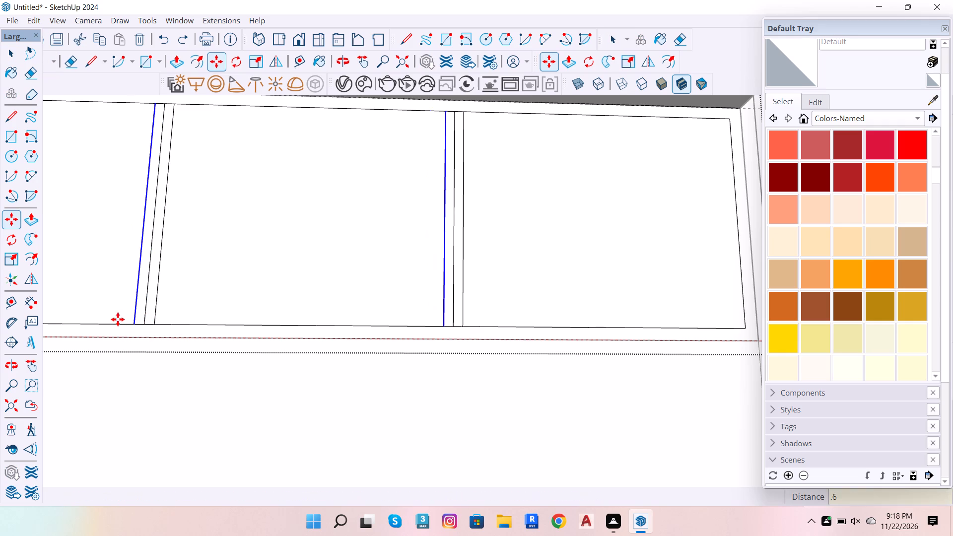
{"action": "key", "text": "space"}
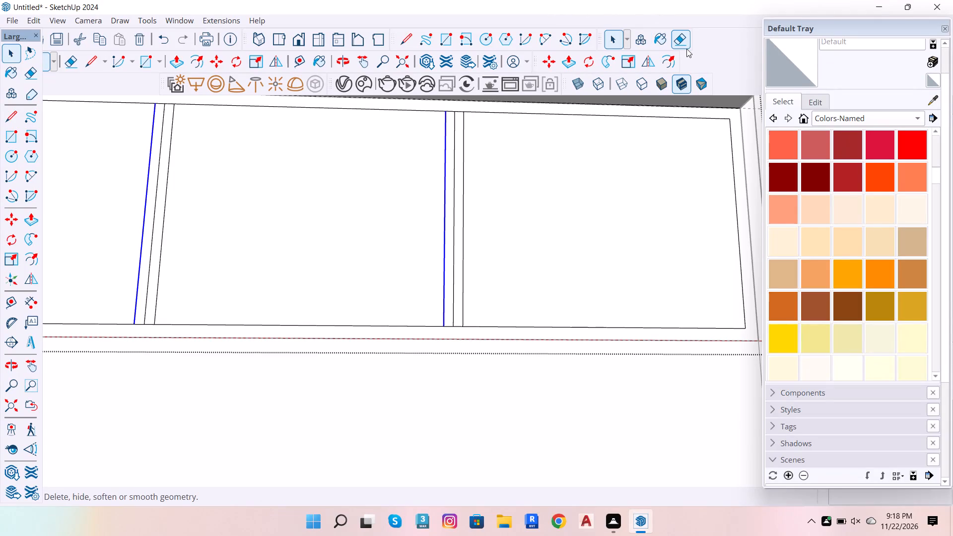
Erase the centre line of both third-row dividers and the bottom edge segments crossing them, opening the dividers into the lower frame.
{"action": "left_click", "coordinate": [687, 43]}
{"action": "scroll", "coordinate": [407, 312], "scroll_direction": "up", "scroll_amount": 5}
{"action": "left_click_drag", "start_coordinate": [487, 266], "coordinate": [479, 284]}
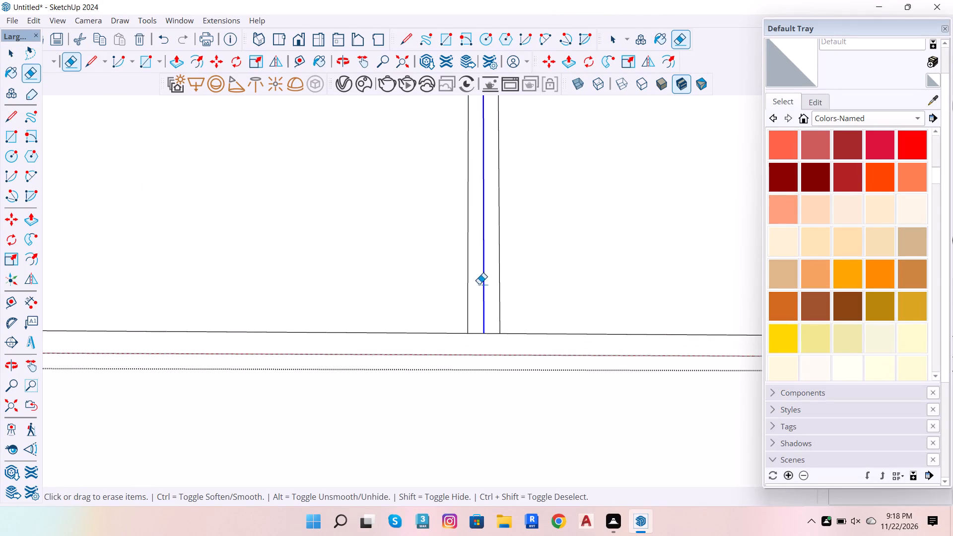
{"action": "left_click_drag", "start_coordinate": [479, 284], "coordinate": [474, 296]}
{"action": "left_click_drag", "start_coordinate": [482, 328], "coordinate": [486, 342]}
{"action": "scroll", "coordinate": [573, 309], "scroll_direction": "down", "scroll_amount": 7}
{"action": "scroll", "coordinate": [97, 334], "scroll_direction": "up", "scroll_amount": 6}
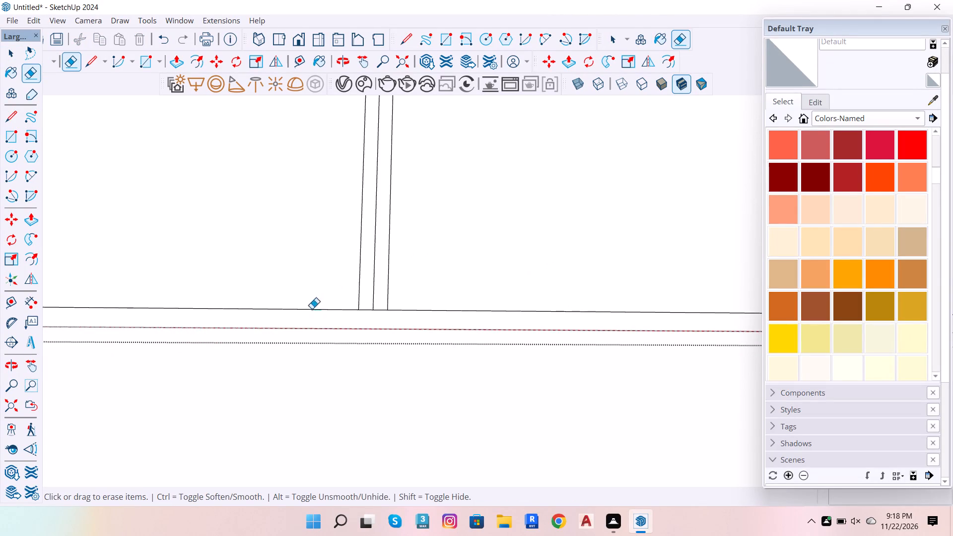
{"action": "scroll", "coordinate": [338, 283], "scroll_direction": "up", "scroll_amount": 5}
{"action": "left_click_drag", "start_coordinate": [410, 302], "coordinate": [386, 339]}
{"action": "left_click_drag", "start_coordinate": [400, 322], "coordinate": [407, 336]}
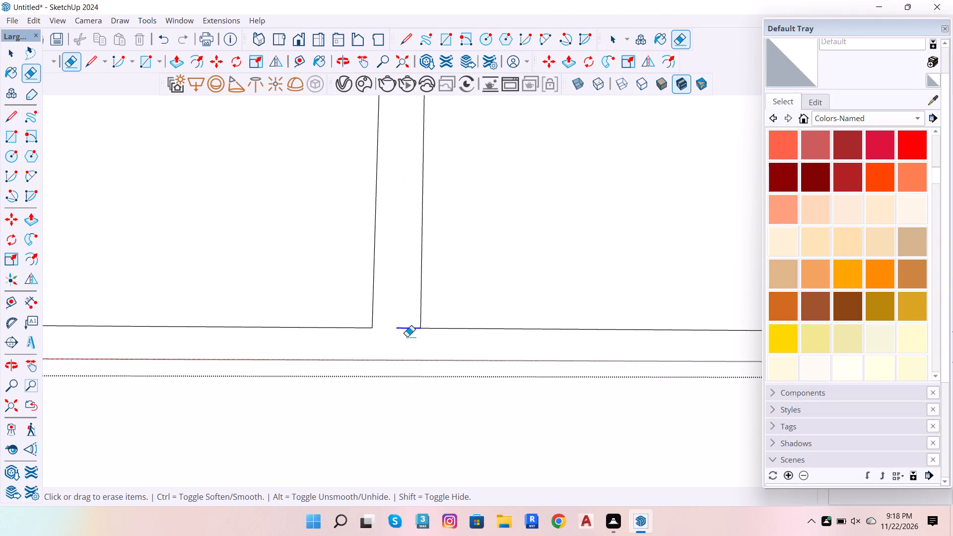
{"action": "left_click_drag", "start_coordinate": [407, 336], "coordinate": [407, 341]}
Erase the inner rectangle's top edge segments crossing both dividers, opening them into the upper frame.
{"action": "scroll", "coordinate": [381, 344], "scroll_direction": "down", "scroll_amount": 13}
{"action": "scroll", "coordinate": [423, 217], "scroll_direction": "up", "scroll_amount": 10}
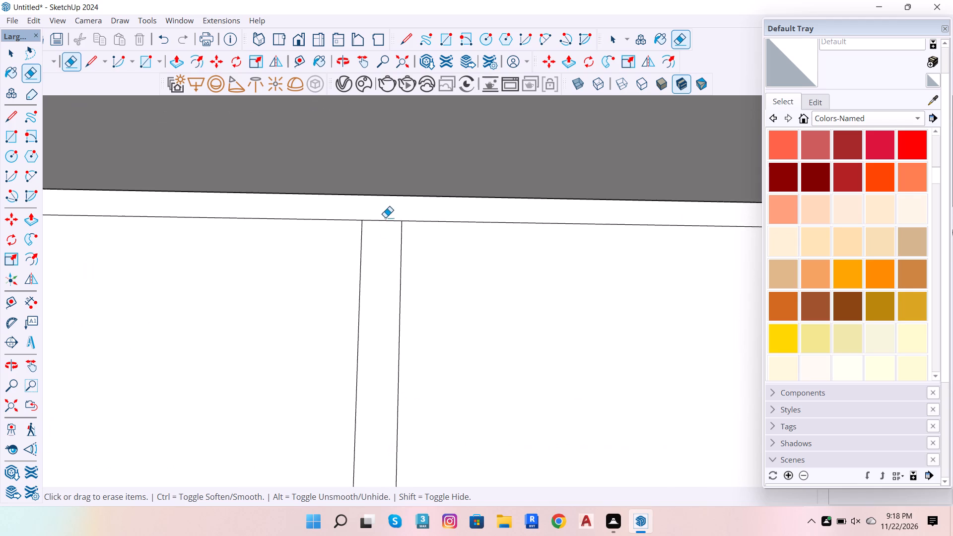
{"action": "left_click_drag", "start_coordinate": [385, 220], "coordinate": [385, 249]}
{"action": "scroll", "coordinate": [298, 331], "scroll_direction": "down", "scroll_amount": 14}
{"action": "scroll", "coordinate": [568, 344], "scroll_direction": "up", "scroll_amount": 13}
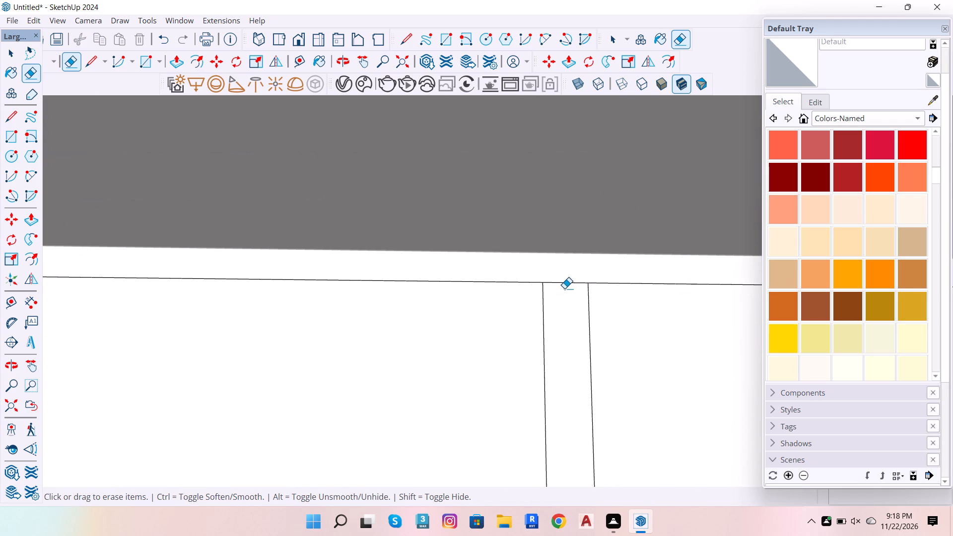
{"action": "left_click_drag", "start_coordinate": [564, 288], "coordinate": [566, 278]}
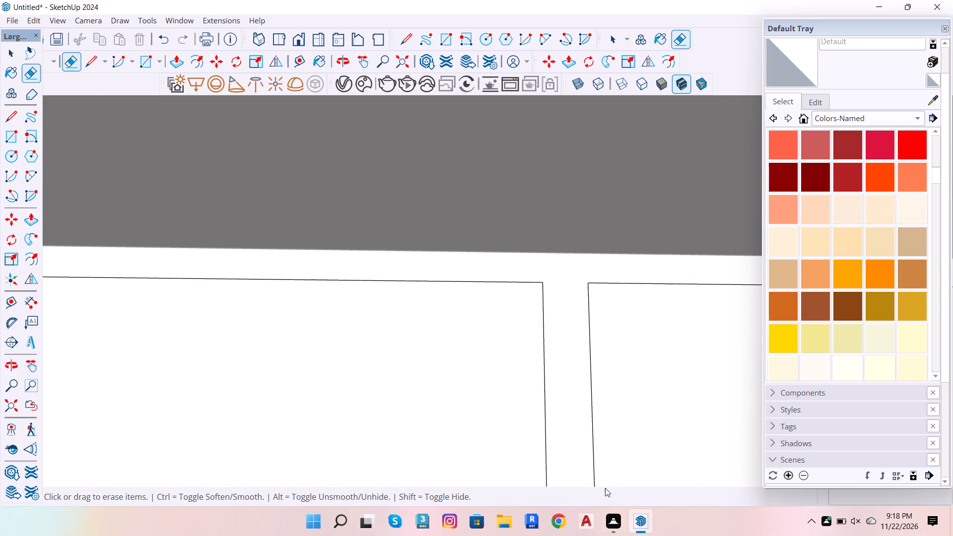
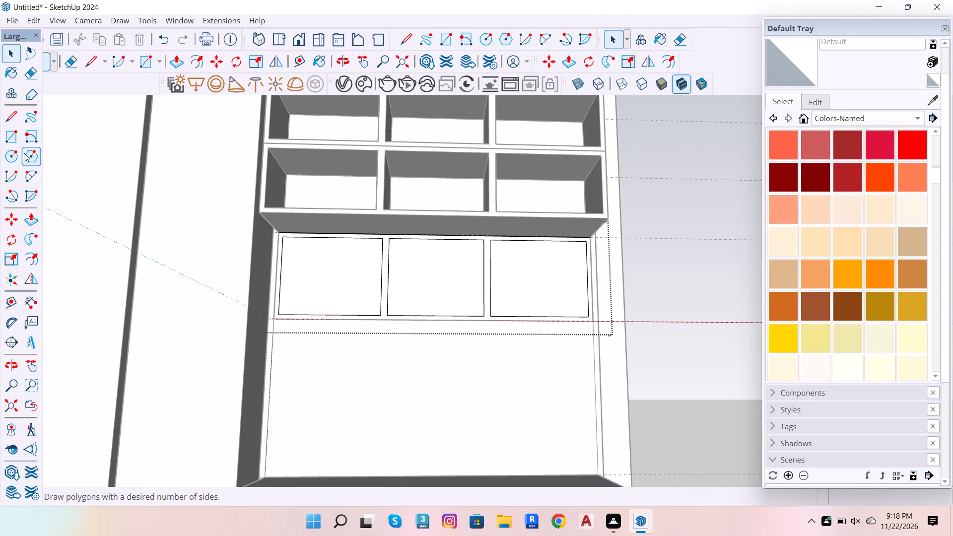
Set the 2 Point Arc to 99 sides.
{"action": "left_click", "coordinate": [29, 184]}
{"action": "type", "text": "99"}
{"action": "key", "text": "Return"}
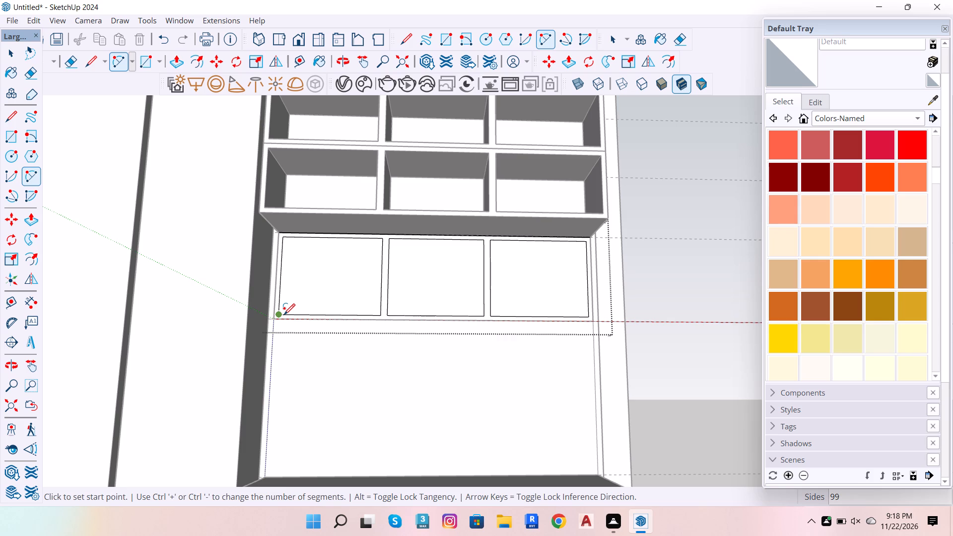
{"action": "left_click", "coordinate": [284, 315]}
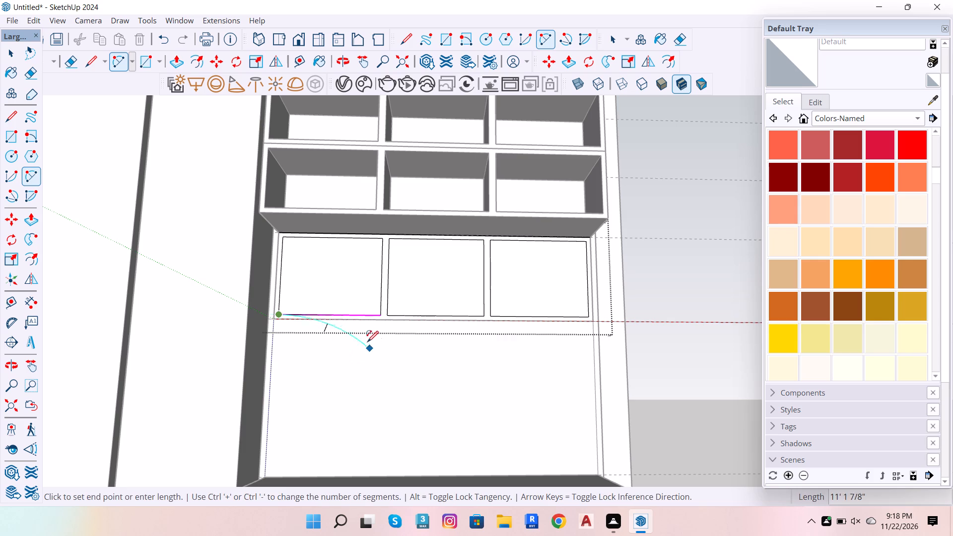
{"action": "key", "text": "ctrl+z"}
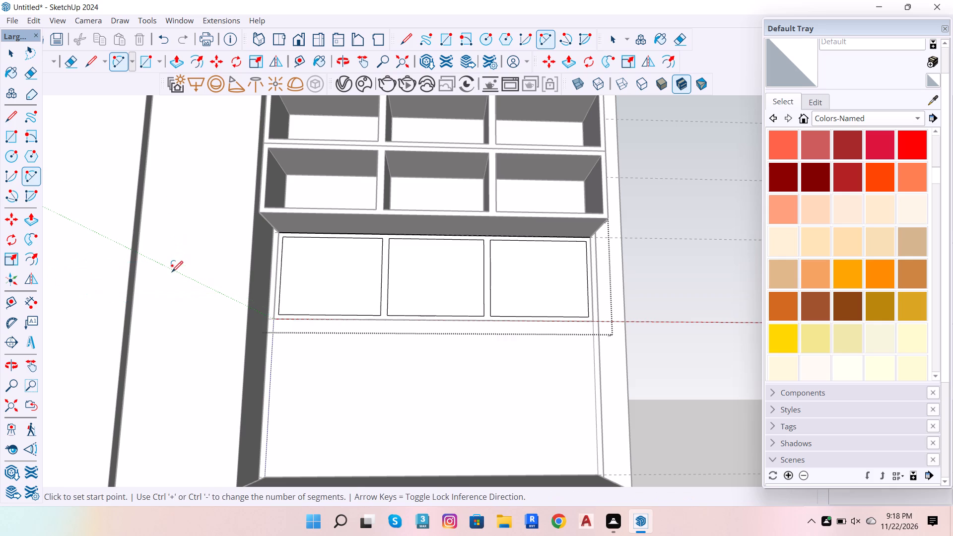
Undo the third row's divider edits, inner frame offset and grouping, back to the plain row rectangle.
{"action": "key", "text": "ctrl+z"}
{"action": "key", "text": "ctrl+z"}
{"action": "key", "text": "ctrl+z"}
{"action": "key", "text": "ctrl+z"}
{"action": "key", "text": "ctrl+z"}
{"action": "key", "text": "ctrl+z"}
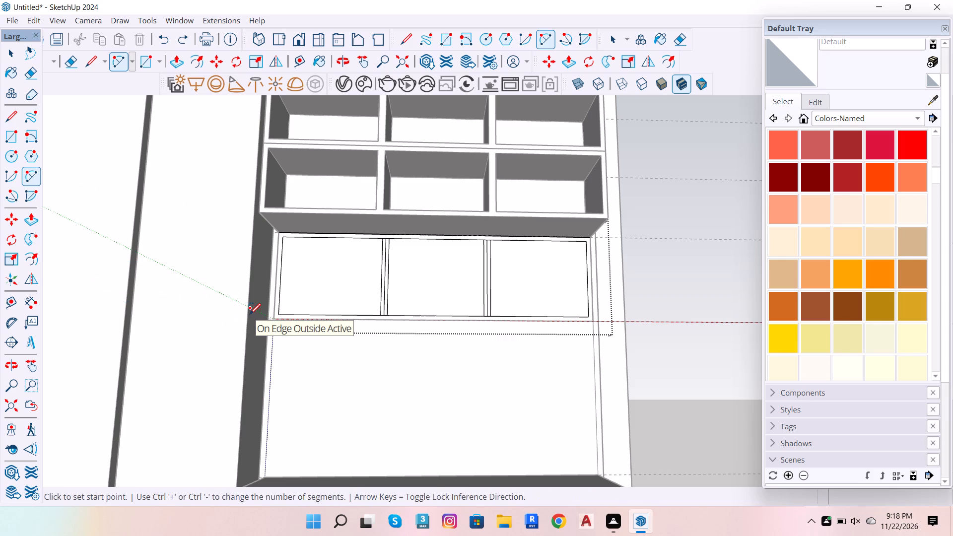
{"action": "key", "text": "ctrl+z"}
{"action": "key", "text": "ctrl+z"}
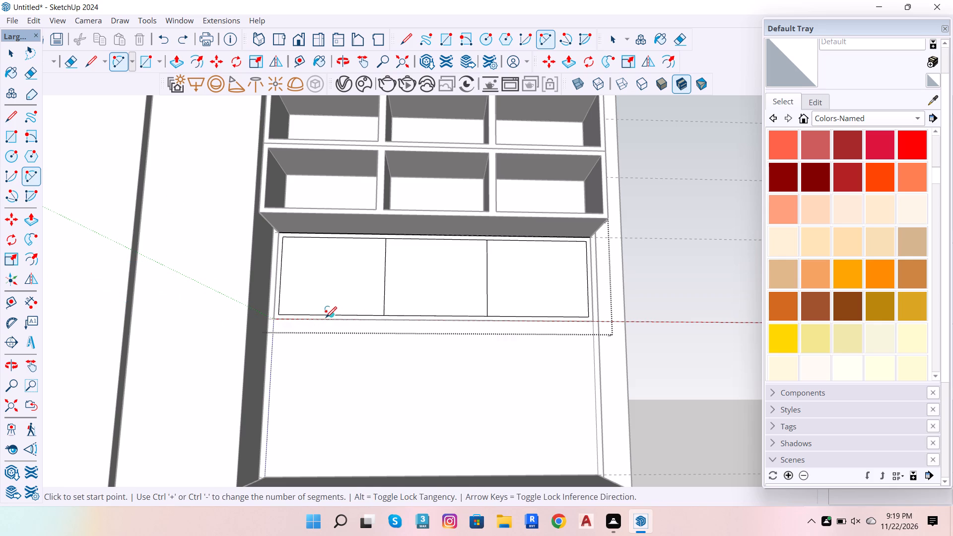
{"action": "key", "text": "ctrl+z"}
{"action": "key", "text": "ctrl+z"}
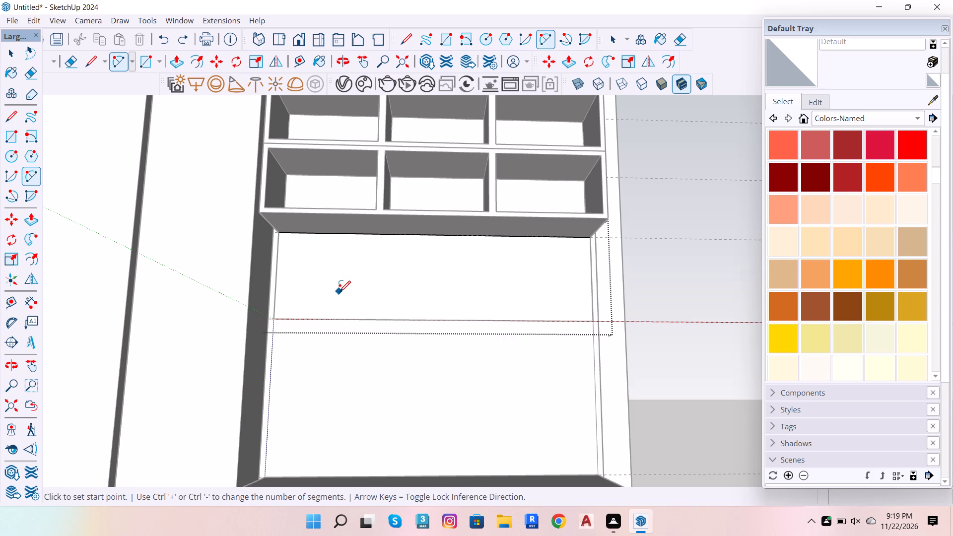
{"action": "key", "text": "ctrl+z"}
{"action": "key", "text": "space"}
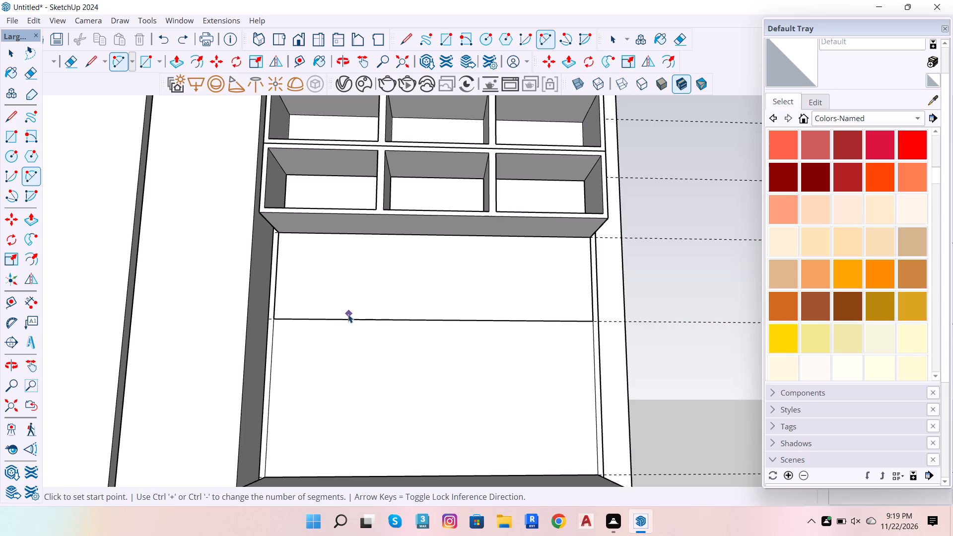
{"action": "double_click", "coordinate": [348, 314]}
{"action": "key", "text": "ctrl+z"}
{"action": "key", "text": "ctrl+z"}
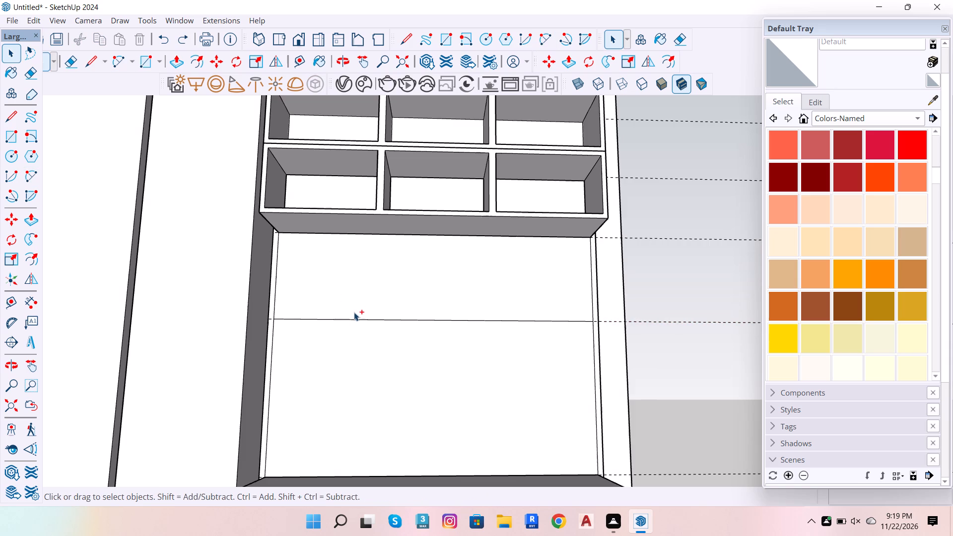
Offset the third-row rectangle's edges inward by 0.6".
{"action": "double_click", "coordinate": [377, 303]}
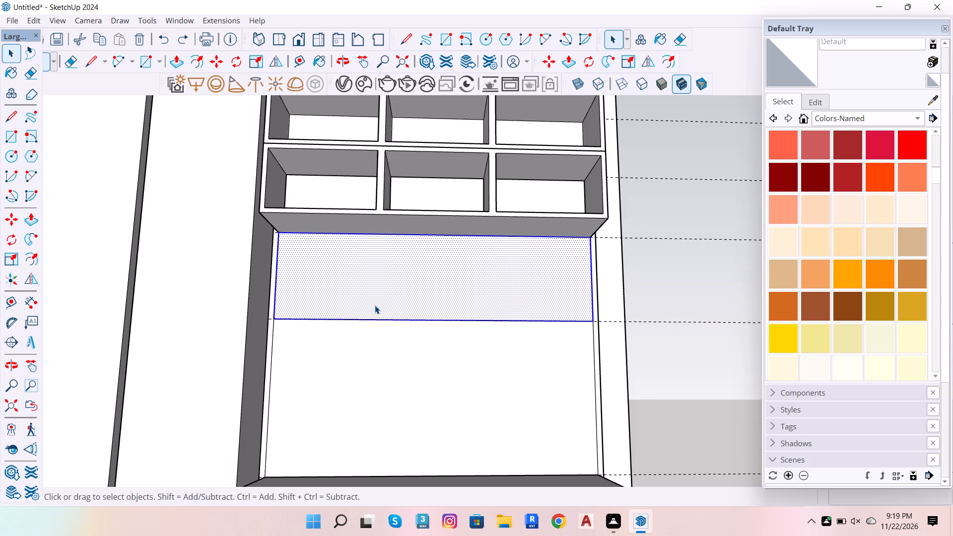
{"action": "key", "text": "f"}
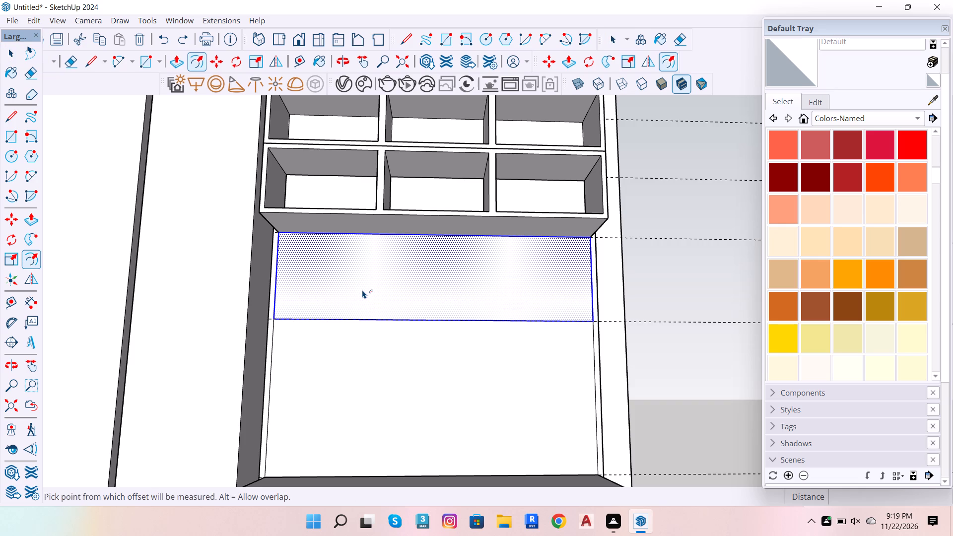
{"action": "left_click", "coordinate": [368, 315]}
{"action": "type", "text": ".6"}
{"action": "key", "text": "Return"}
{"action": "key", "text": "space"}
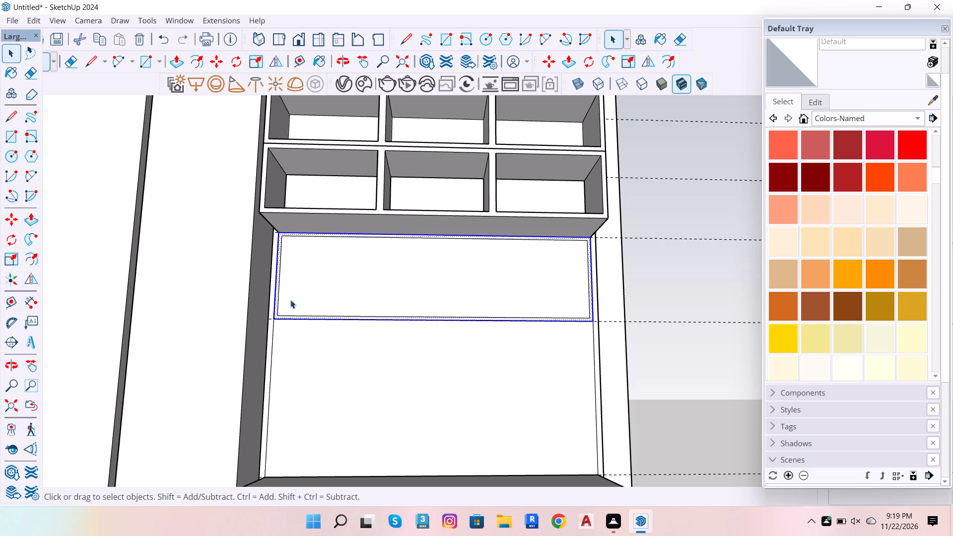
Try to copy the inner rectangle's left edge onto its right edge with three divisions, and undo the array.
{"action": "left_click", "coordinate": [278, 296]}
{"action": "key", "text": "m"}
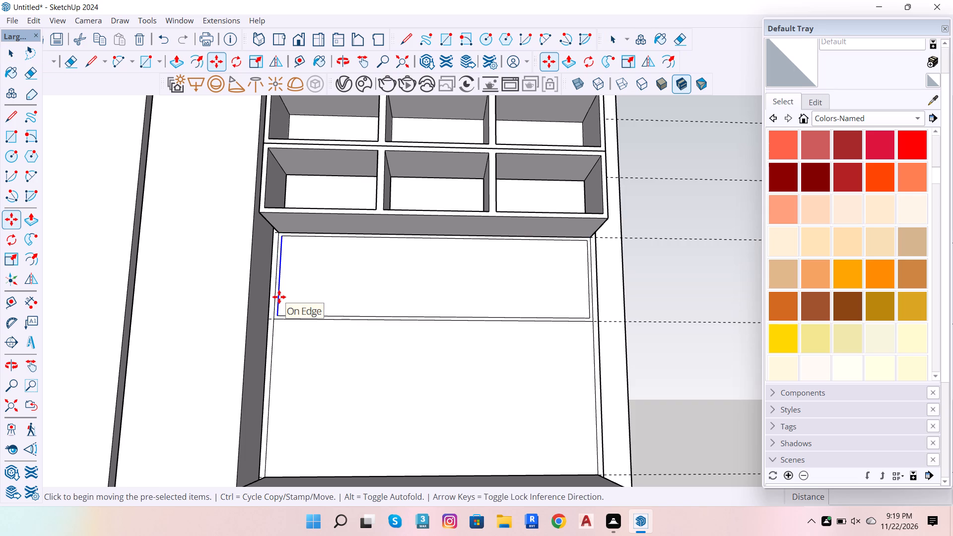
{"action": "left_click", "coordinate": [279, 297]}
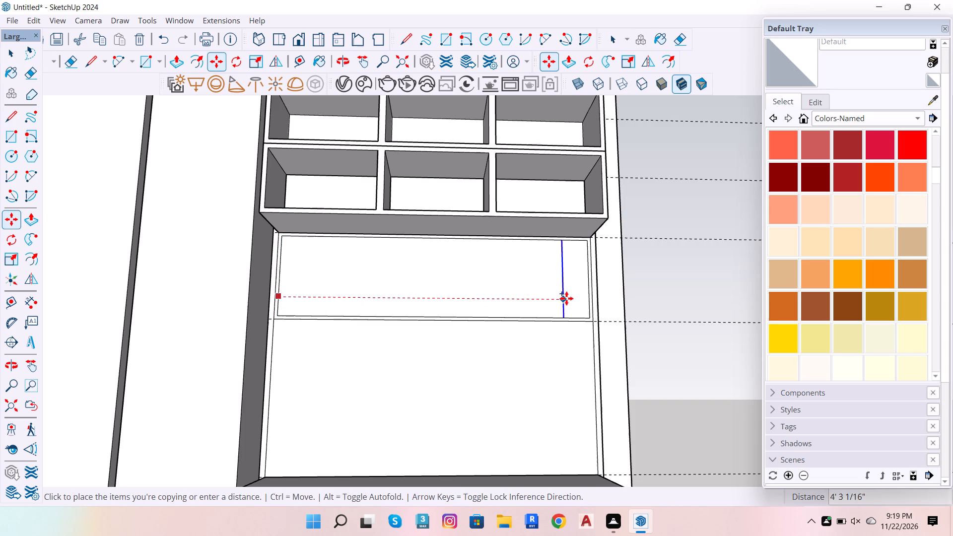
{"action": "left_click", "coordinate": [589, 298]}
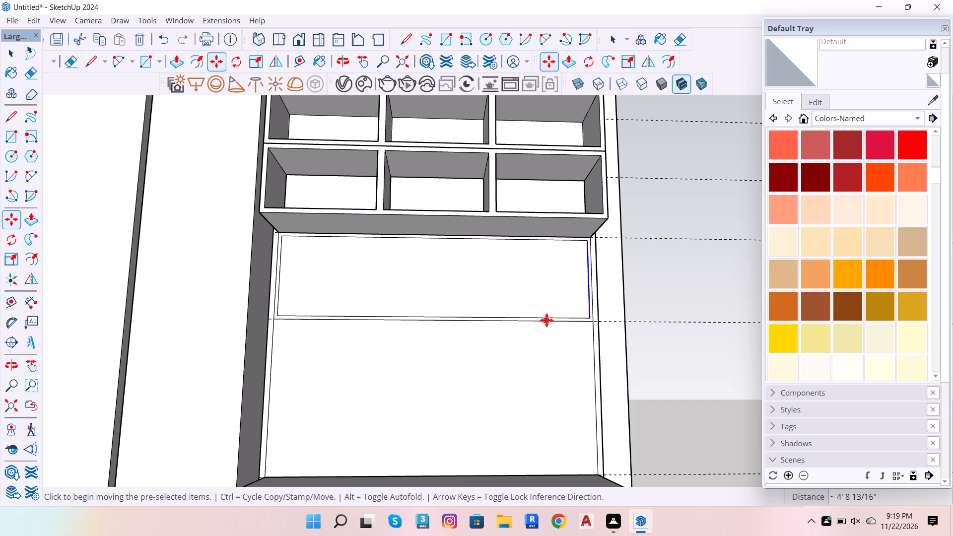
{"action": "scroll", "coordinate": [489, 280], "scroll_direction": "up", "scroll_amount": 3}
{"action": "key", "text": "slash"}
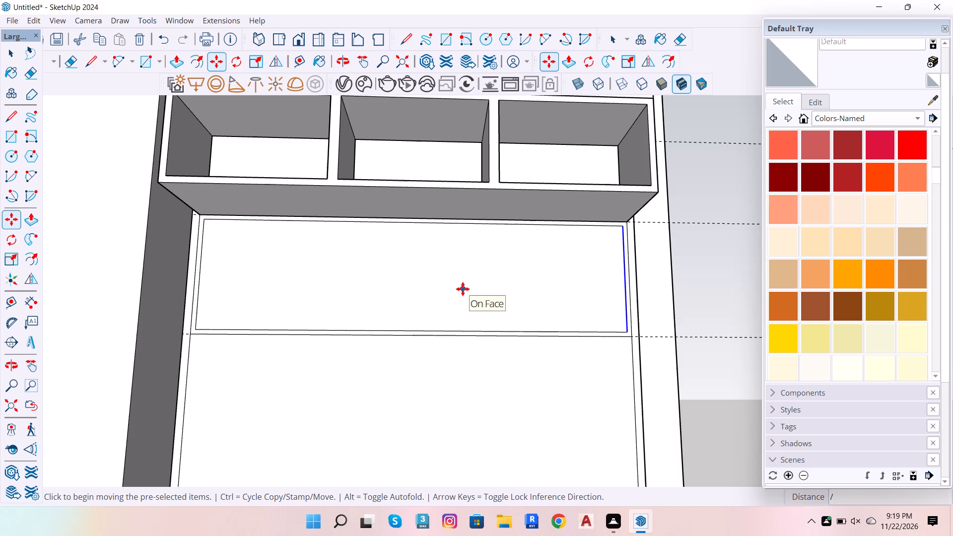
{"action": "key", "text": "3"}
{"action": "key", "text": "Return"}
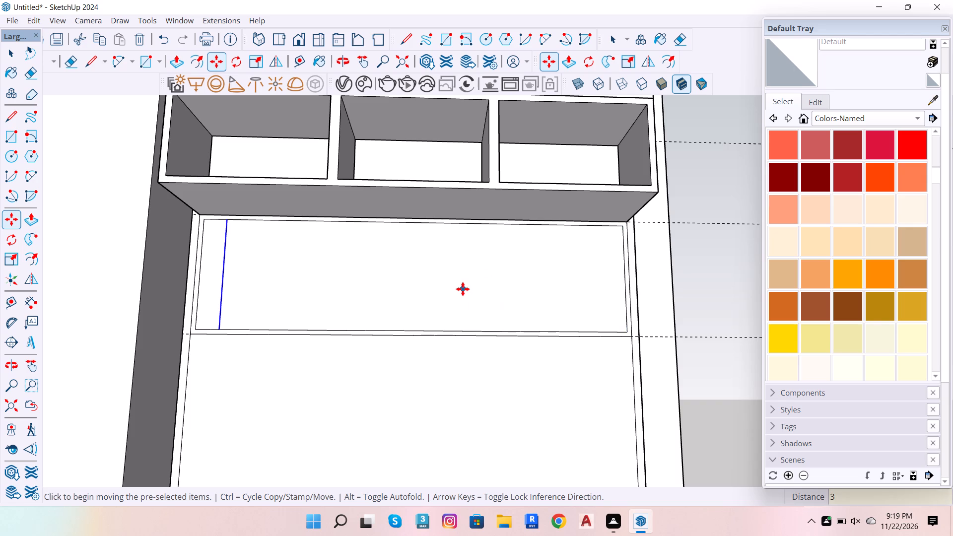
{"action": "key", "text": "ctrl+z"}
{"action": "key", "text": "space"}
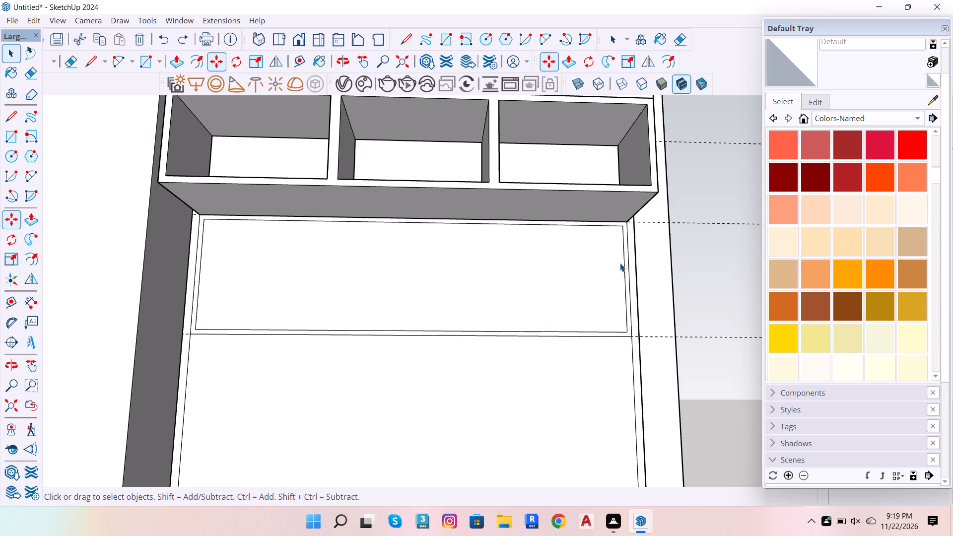
Copy the inner rectangle's right edge onto its left edge with /3, dividing the third row into three equal compartments.
{"action": "left_click", "coordinate": [625, 285]}
{"action": "key", "text": "m"}
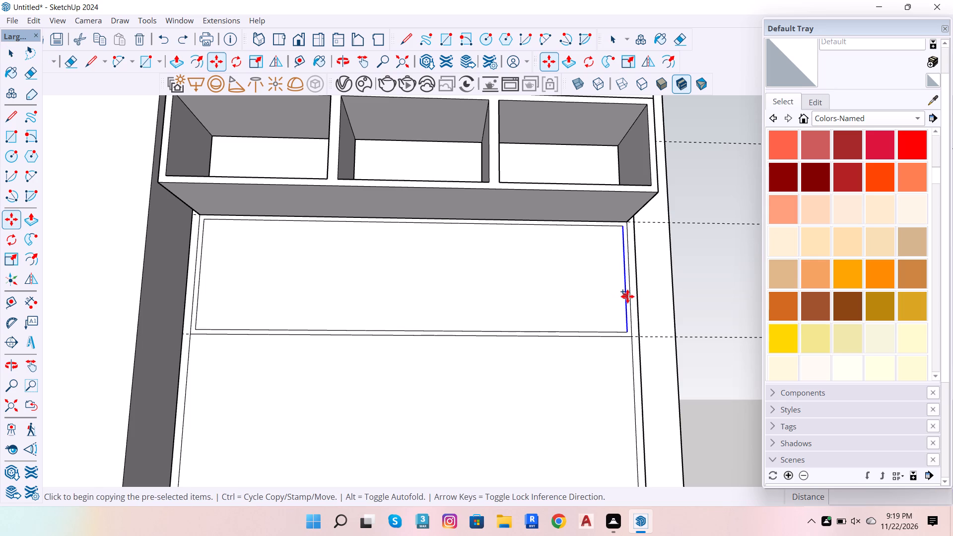
{"action": "left_click", "coordinate": [627, 296]}
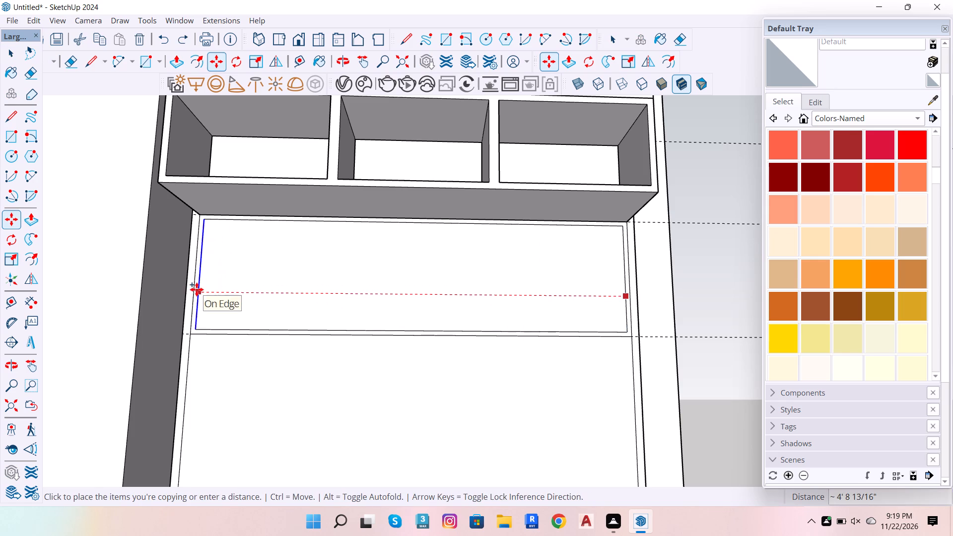
{"action": "left_click", "coordinate": [197, 290]}
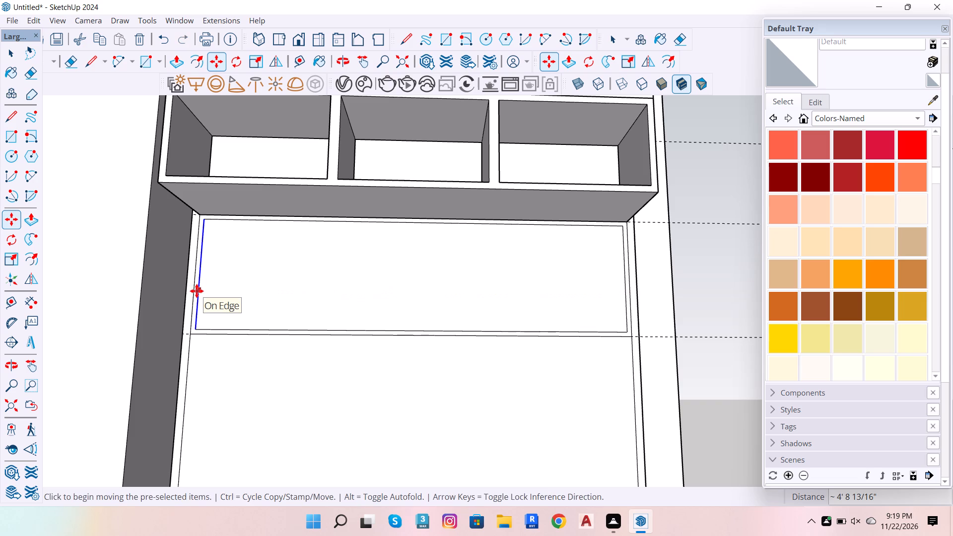
{"action": "key", "text": "slash"}
{"action": "key", "text": "3"}
{"action": "key", "text": "Return"}
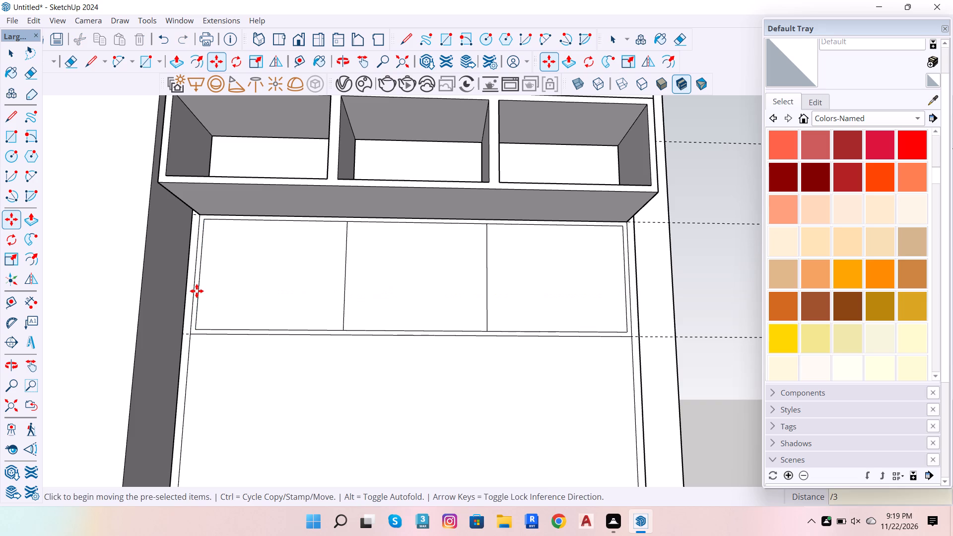
{"action": "key", "text": "space"}
Draw vertical lines down from the lower ends of both third-row dividers, about 4 11/16" long and ending level.
{"action": "scroll", "coordinate": [281, 243], "scroll_direction": "down", "scroll_amount": 5}
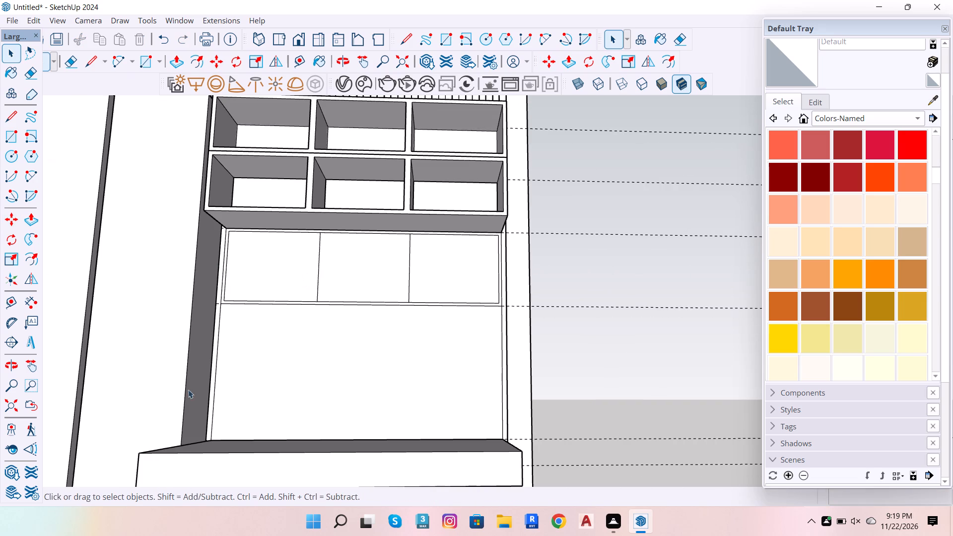
{"action": "scroll", "coordinate": [243, 365], "scroll_direction": "up", "scroll_amount": 5}
{"action": "left_click", "coordinate": [3, 118]}
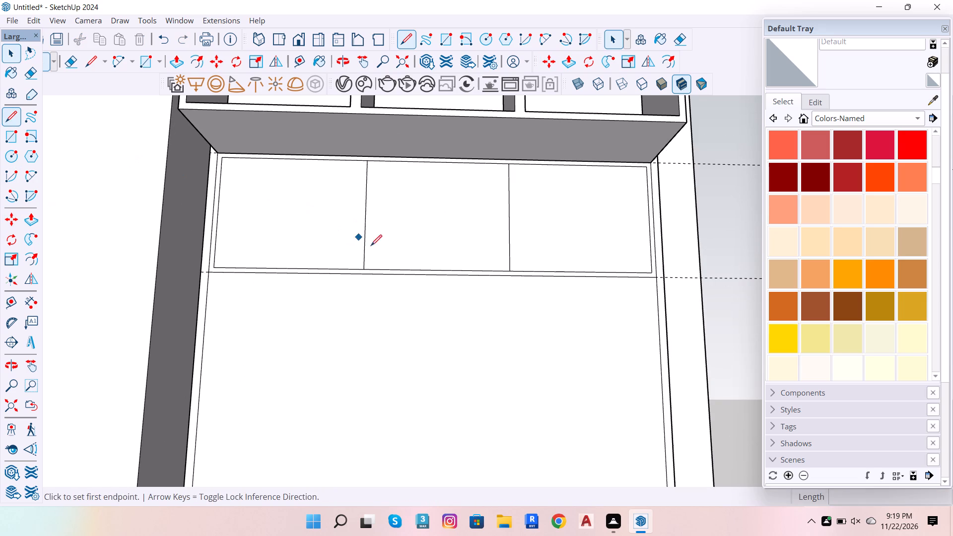
{"action": "left_click", "coordinate": [364, 270]}
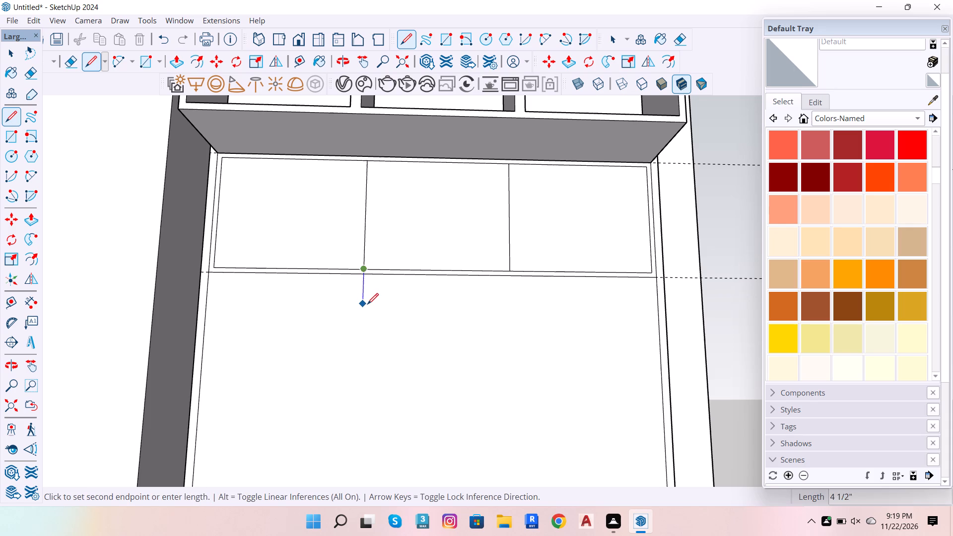
{"action": "left_click", "coordinate": [367, 306]}
{"action": "key", "text": "space"}
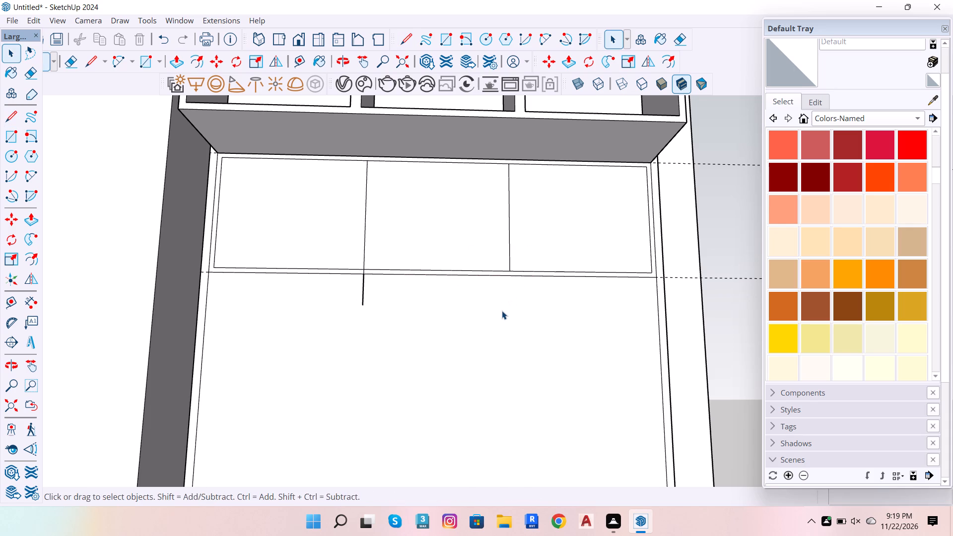
{"action": "key", "text": "l"}
{"action": "left_click", "coordinate": [510, 273]}
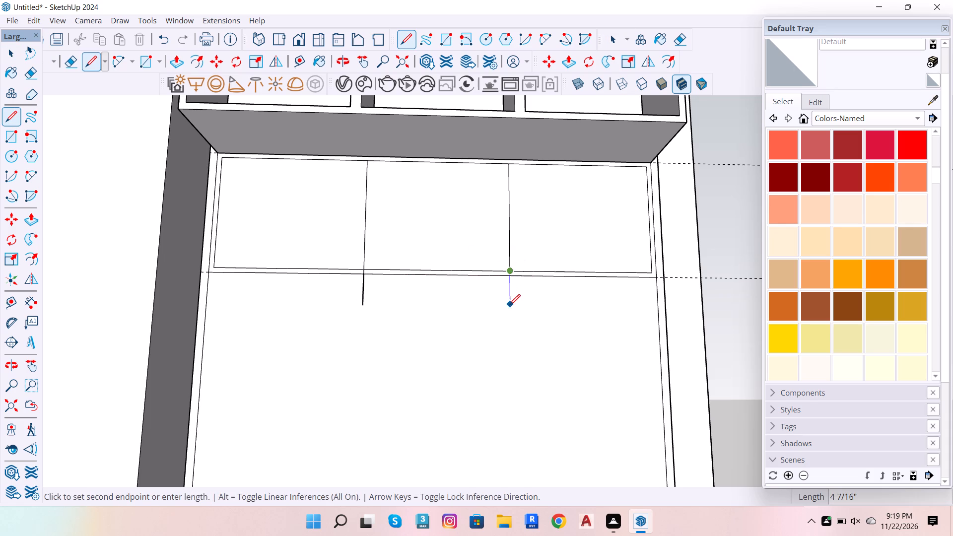
{"action": "key", "text": "Up"}
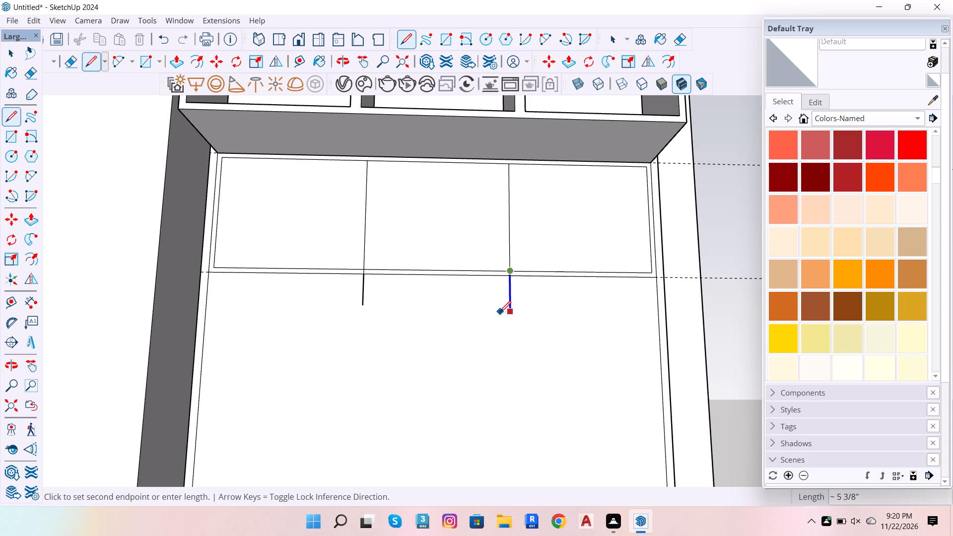
{"action": "left_click", "coordinate": [363, 307]}
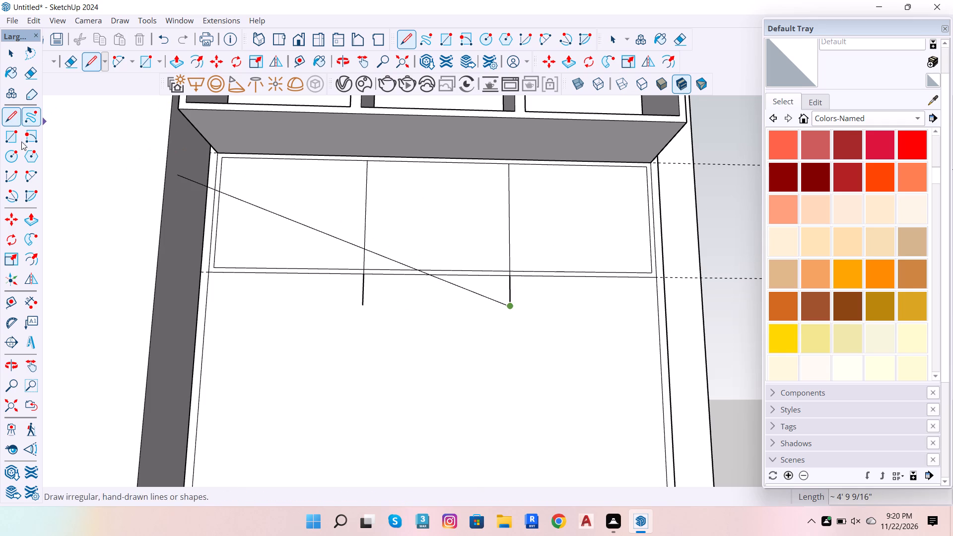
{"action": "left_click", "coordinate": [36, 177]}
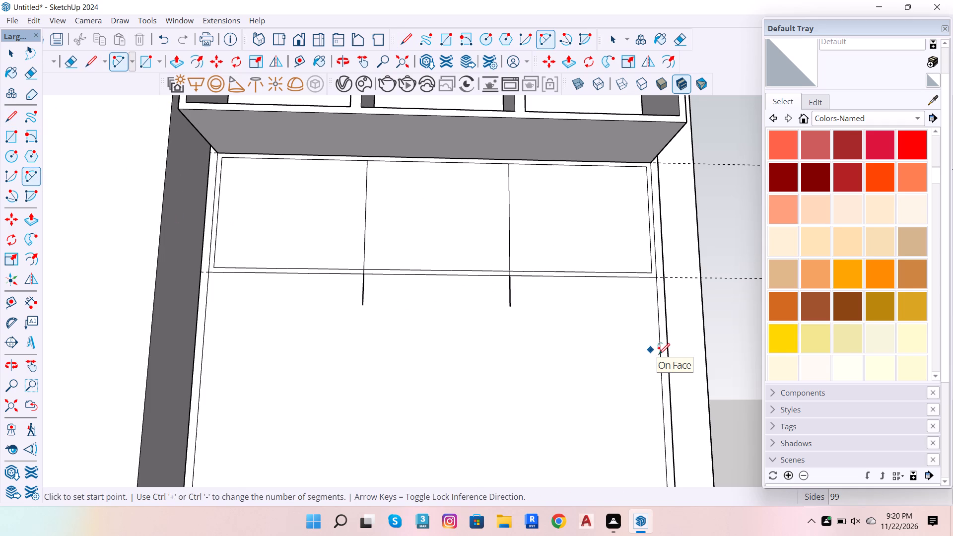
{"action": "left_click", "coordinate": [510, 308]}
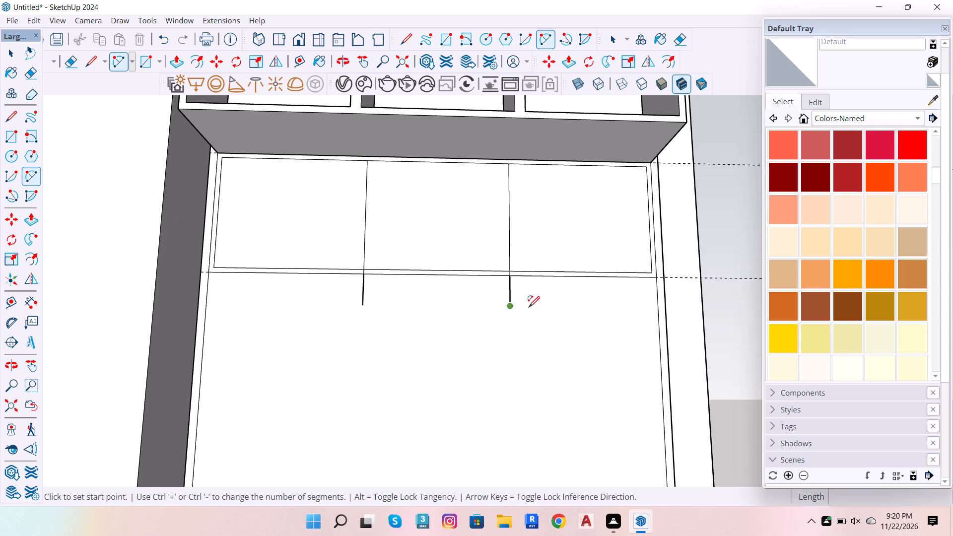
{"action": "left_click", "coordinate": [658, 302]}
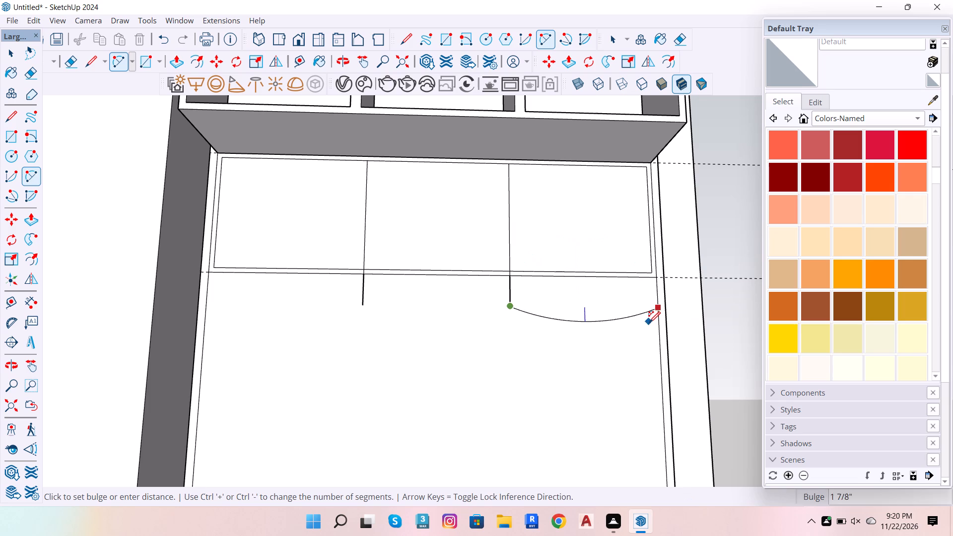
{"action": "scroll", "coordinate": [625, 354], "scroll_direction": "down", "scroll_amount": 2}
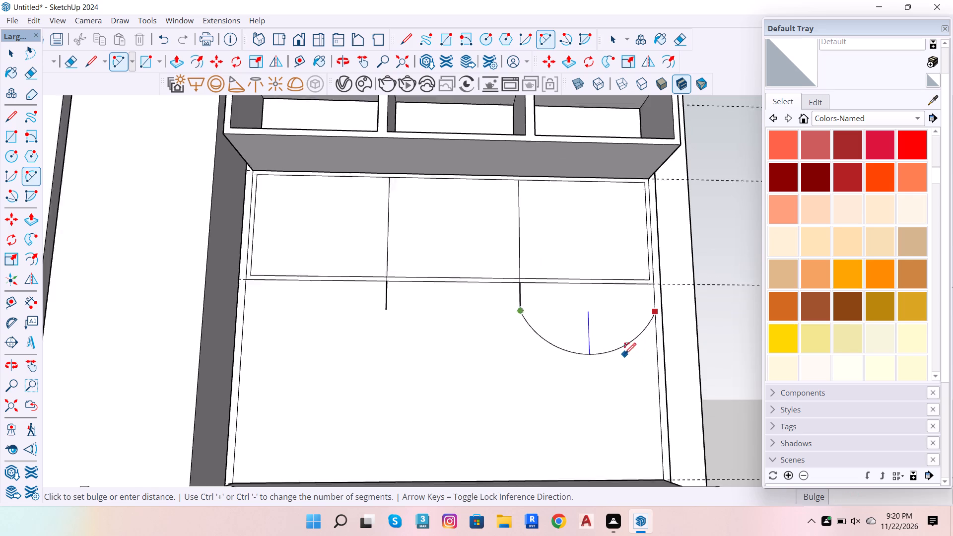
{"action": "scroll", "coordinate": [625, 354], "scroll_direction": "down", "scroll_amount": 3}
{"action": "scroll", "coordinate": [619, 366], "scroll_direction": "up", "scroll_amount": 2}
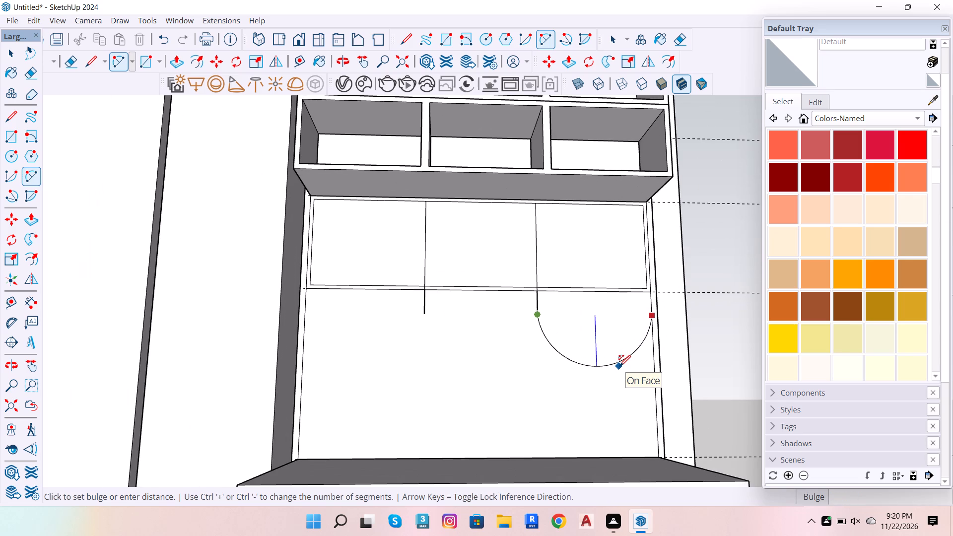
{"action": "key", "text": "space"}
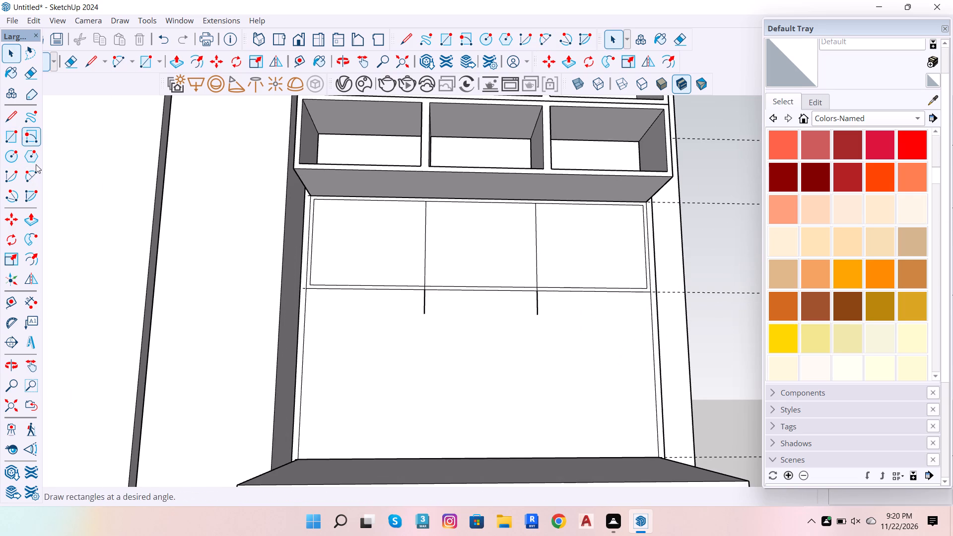
Draw downward 2-point arcs under the third row's right and middle compartments, with bulges of about 6 9/16" and 6 1/2".
{"action": "left_click", "coordinate": [36, 172]}
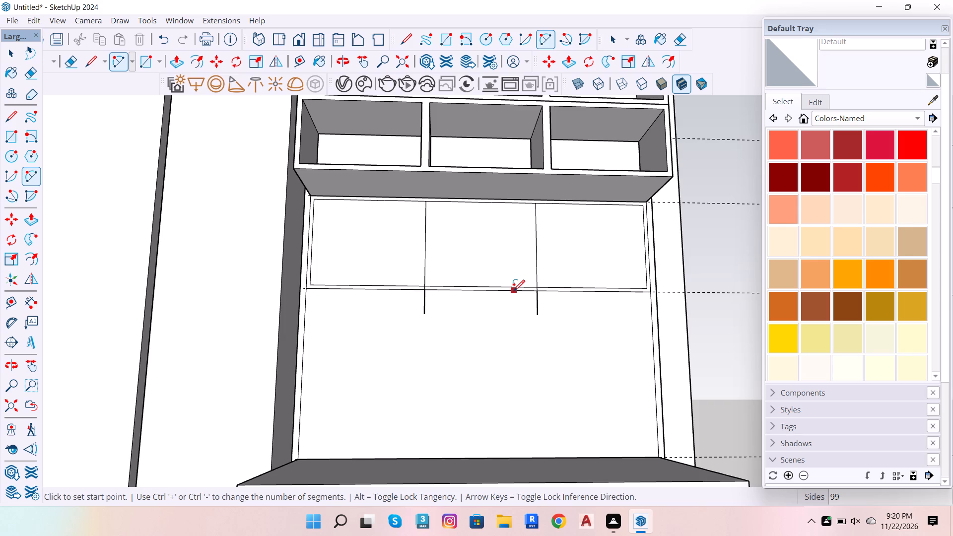
{"action": "scroll", "coordinate": [556, 287], "scroll_direction": "up", "scroll_amount": 10}
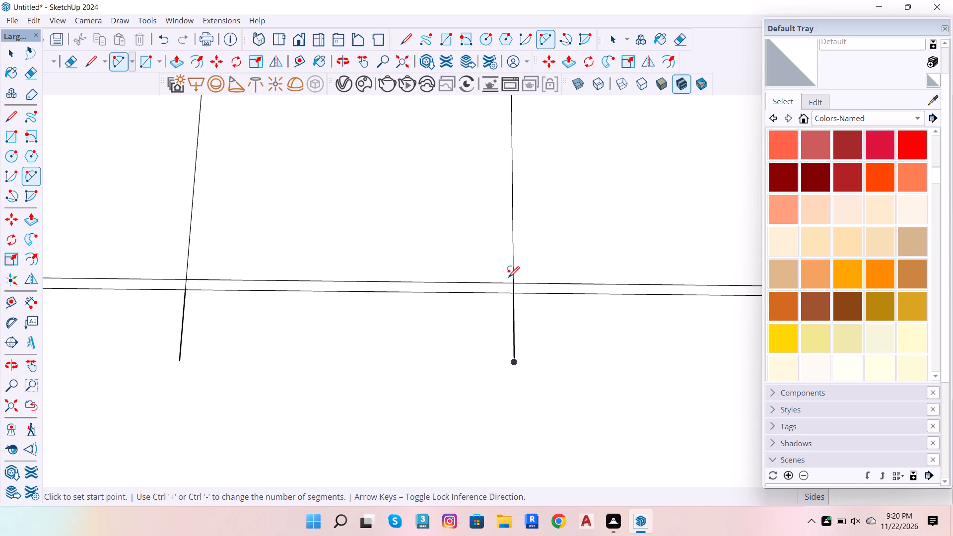
{"action": "left_click", "coordinate": [515, 281]}
{"action": "scroll", "coordinate": [465, 351], "scroll_direction": "down", "scroll_amount": 6}
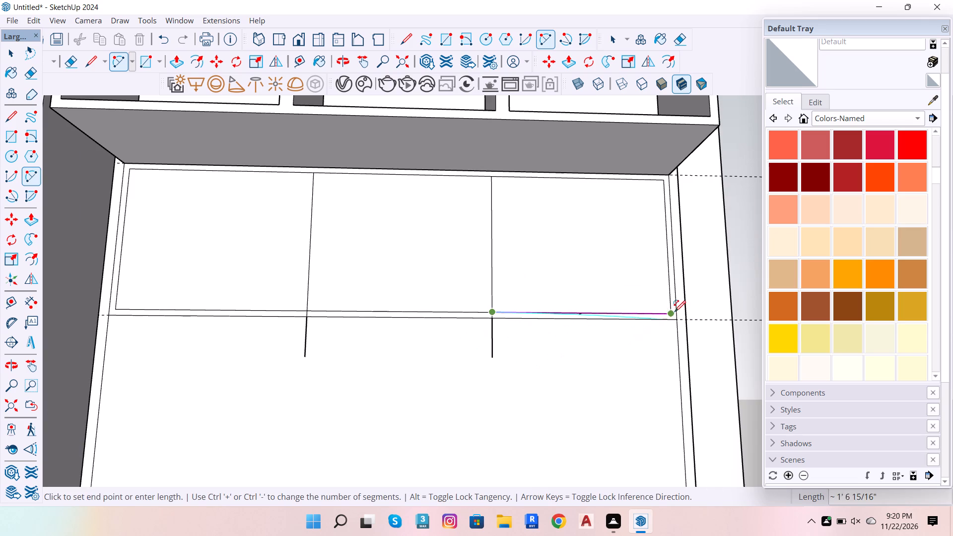
{"action": "left_click", "coordinate": [673, 314]}
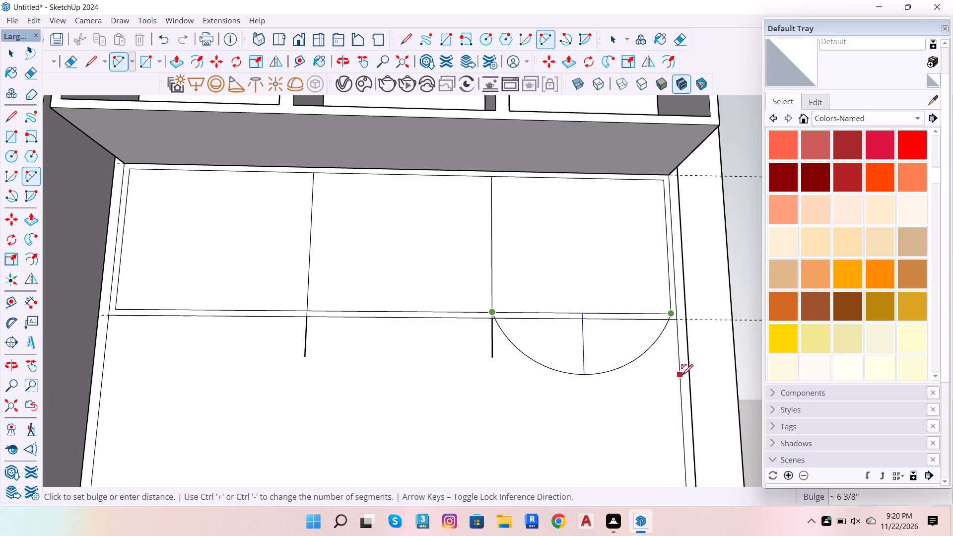
{"action": "left_click", "coordinate": [647, 377]}
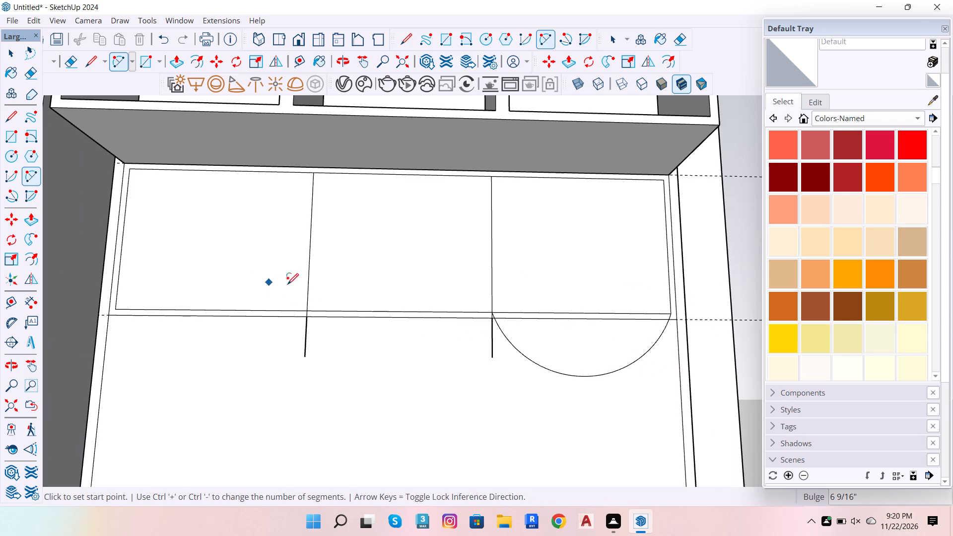
{"action": "left_click", "coordinate": [313, 310]}
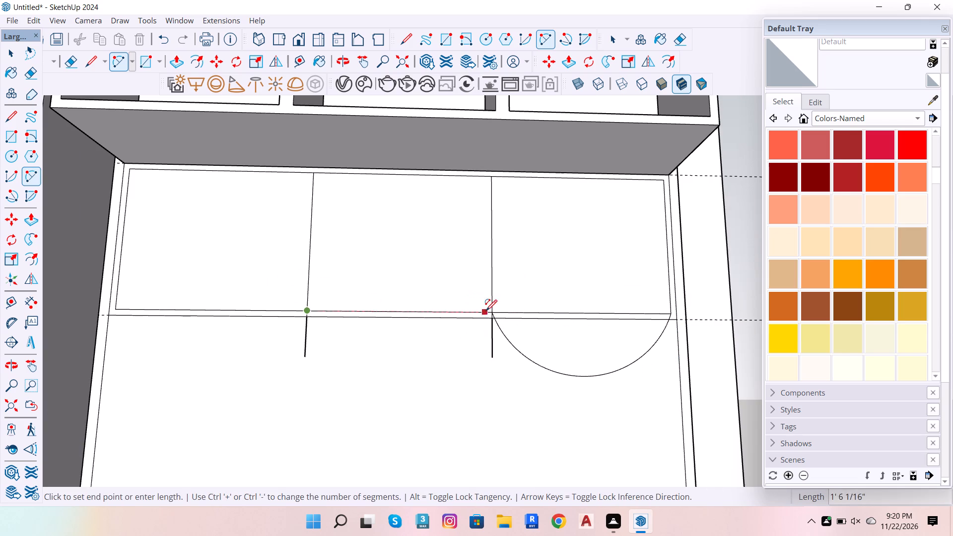
{"action": "left_click", "coordinate": [490, 312]}
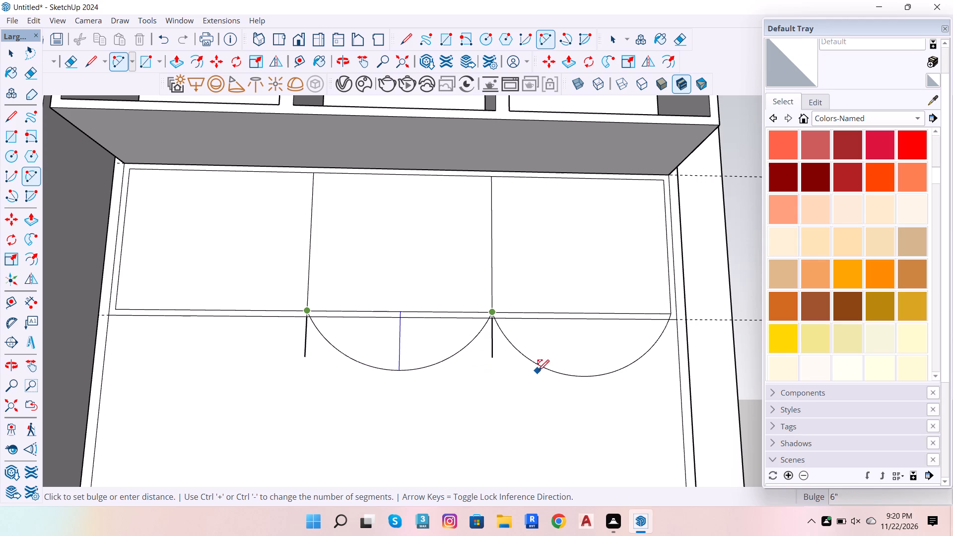
{"action": "left_click", "coordinate": [595, 378]}
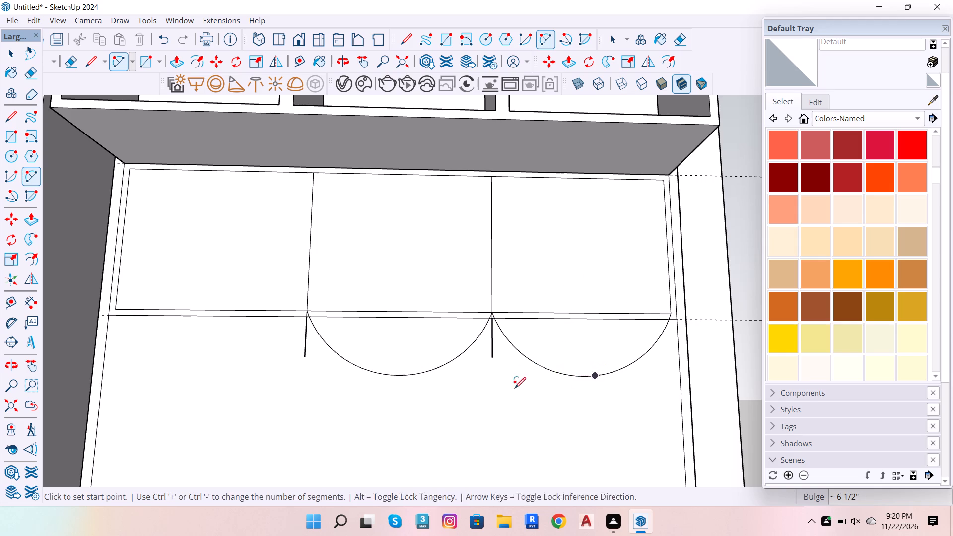
Draw a matching downward 2-point arc under the third row's left compartment, with a bulge of about 6 1/2".
{"action": "left_click", "coordinate": [116, 309]}
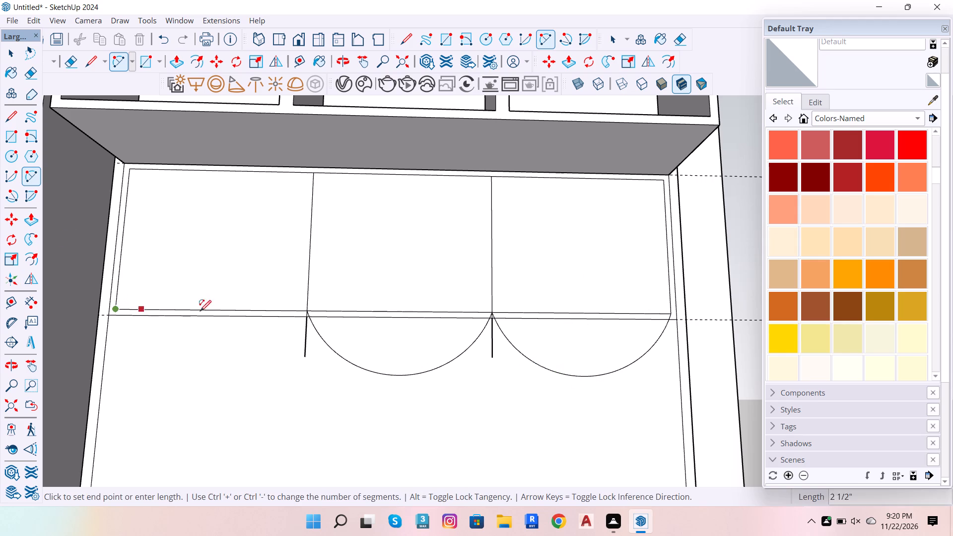
{"action": "scroll", "coordinate": [304, 315], "scroll_direction": "up", "scroll_amount": 10}
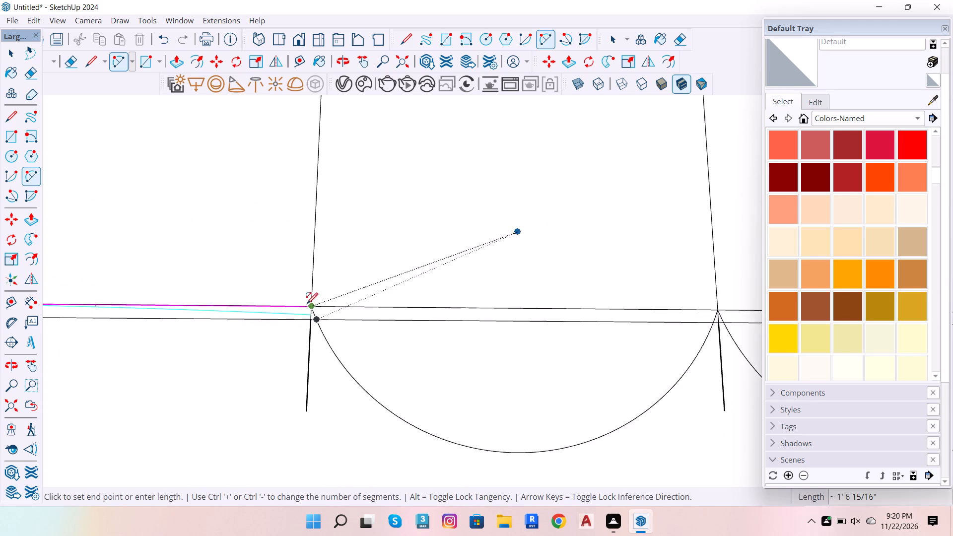
{"action": "scroll", "coordinate": [307, 304], "scroll_direction": "up", "scroll_amount": 3}
{"action": "left_click", "coordinate": [312, 307]}
{"action": "scroll", "coordinate": [332, 292], "scroll_direction": "down", "scroll_amount": 7}
{"action": "scroll", "coordinate": [295, 388], "scroll_direction": "down", "scroll_amount": 4}
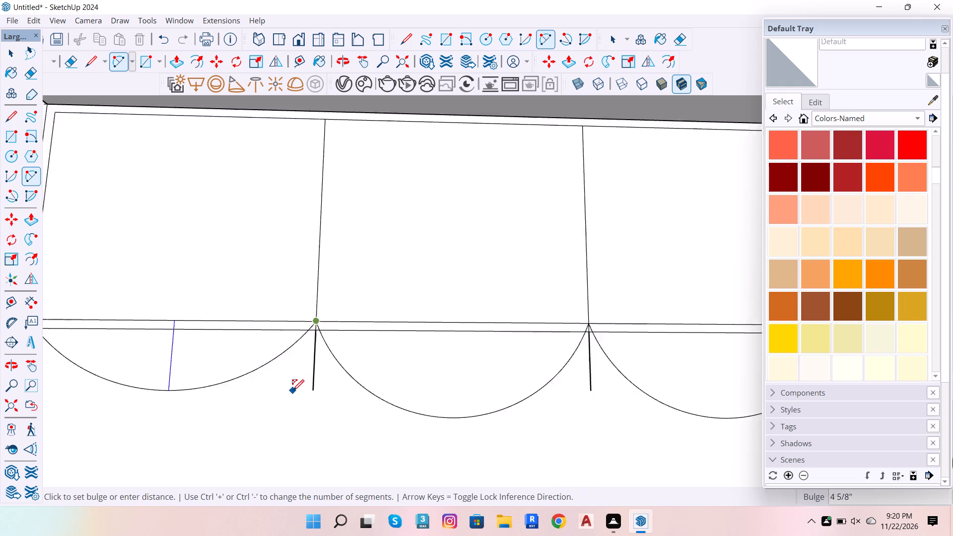
{"action": "scroll", "coordinate": [293, 391], "scroll_direction": "down", "scroll_amount": 2}
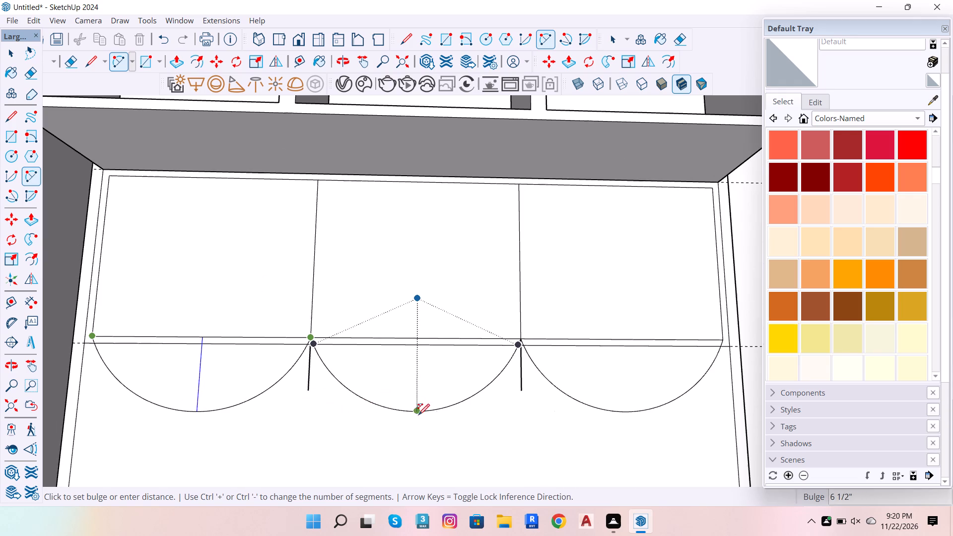
{"action": "left_click", "coordinate": [423, 415]}
{"action": "scroll", "coordinate": [0, 248], "scroll_direction": "down", "scroll_amount": 6}
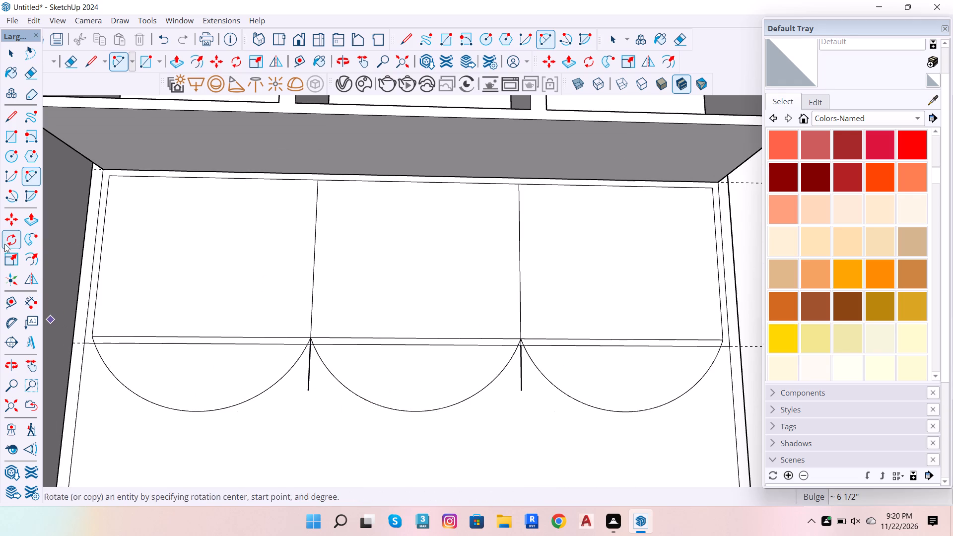
{"action": "key", "text": "space"}
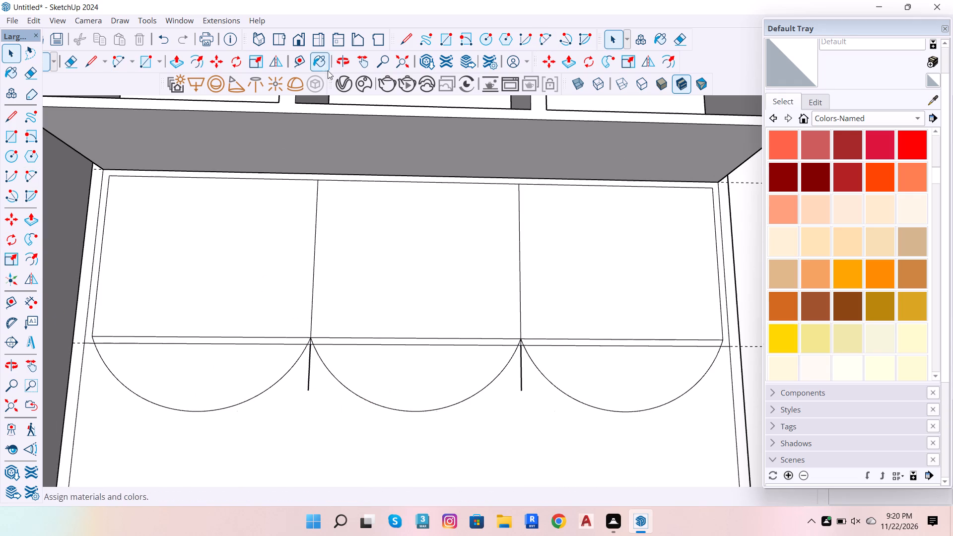
Erase the doubled straight bottom edges above the arcs of all three third-row compartments.
{"action": "left_click", "coordinate": [681, 42]}
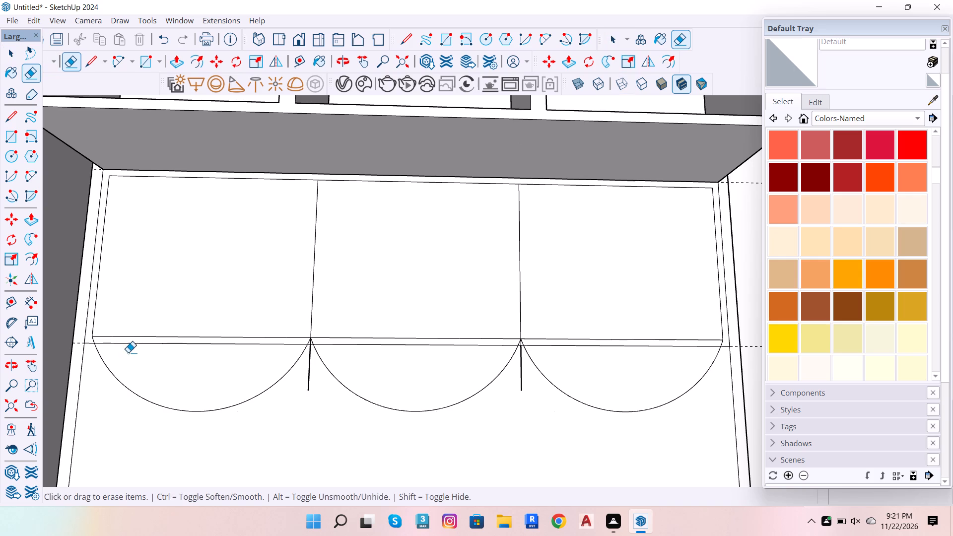
{"action": "left_click_drag", "start_coordinate": [209, 322], "coordinate": [214, 354]}
{"action": "left_click_drag", "start_coordinate": [371, 320], "coordinate": [389, 358]}
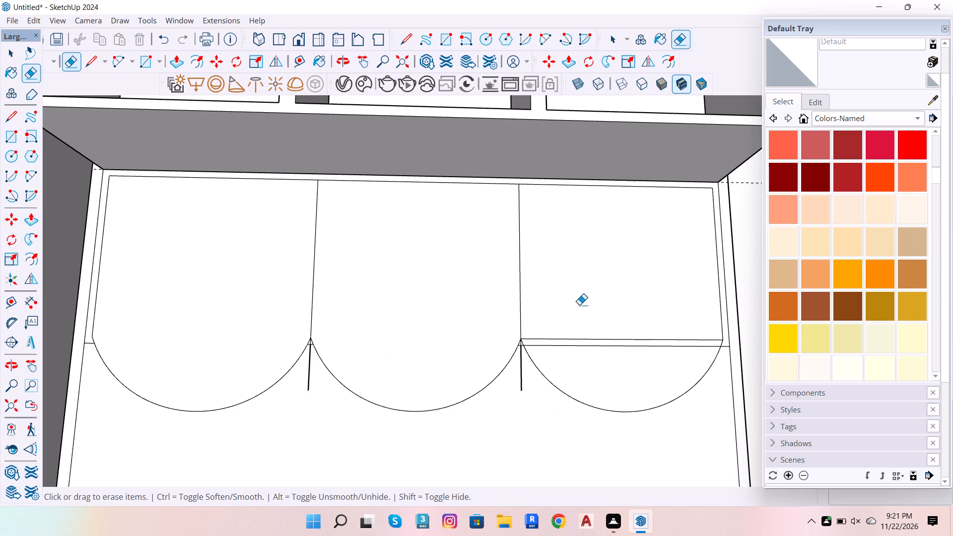
{"action": "left_click_drag", "start_coordinate": [594, 305], "coordinate": [607, 347]}
Erase the leftover short horizontal segments and vertical lines below both third-row dividers where the arcs meet.
{"action": "scroll", "coordinate": [526, 354], "scroll_direction": "up", "scroll_amount": 20}
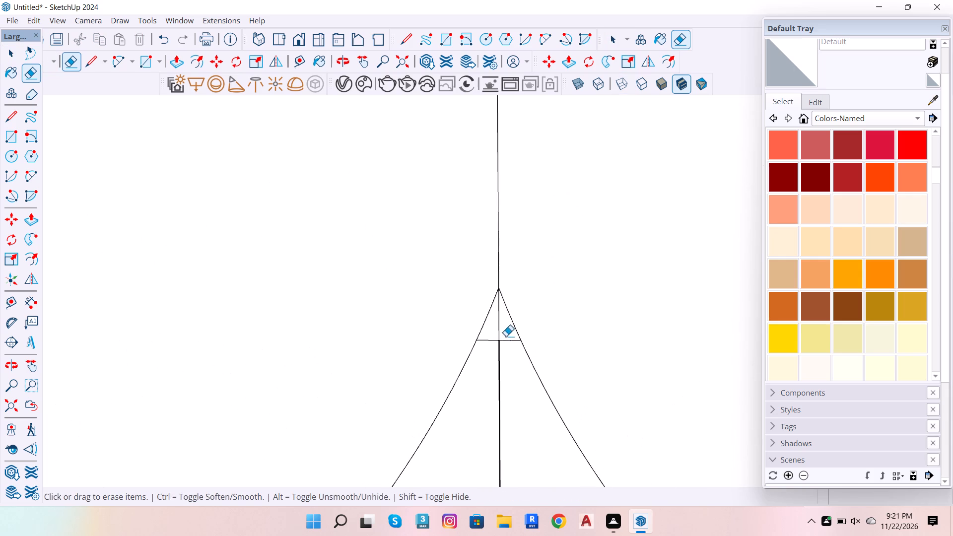
{"action": "left_click_drag", "start_coordinate": [506, 336], "coordinate": [500, 330]}
{"action": "scroll", "coordinate": [568, 323], "scroll_direction": "down", "scroll_amount": 18}
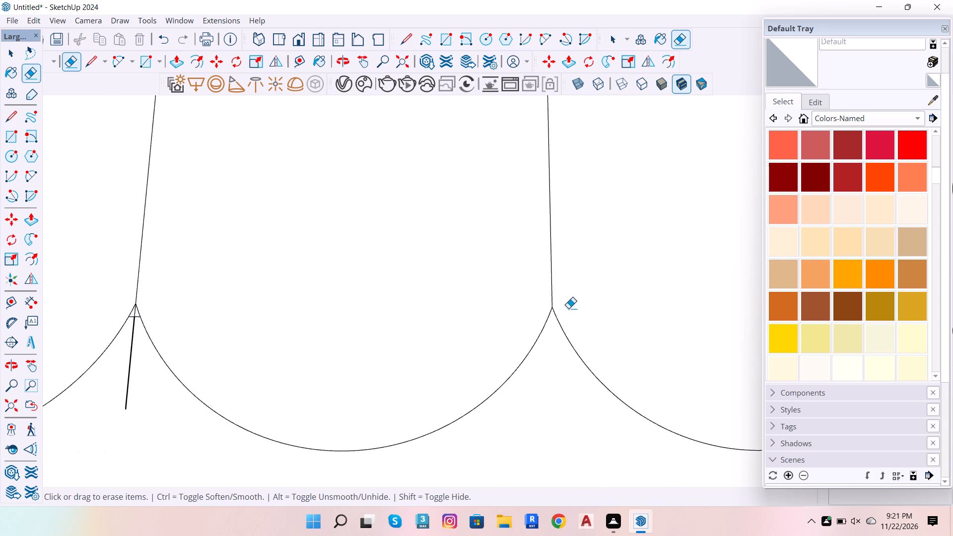
{"action": "scroll", "coordinate": [568, 308], "scroll_direction": "down", "scroll_amount": 4}
{"action": "scroll", "coordinate": [303, 335], "scroll_direction": "up", "scroll_amount": 20}
{"action": "scroll", "coordinate": [303, 335], "scroll_direction": "up", "scroll_amount": 1}
{"action": "left_click_drag", "start_coordinate": [392, 292], "coordinate": [390, 303]}
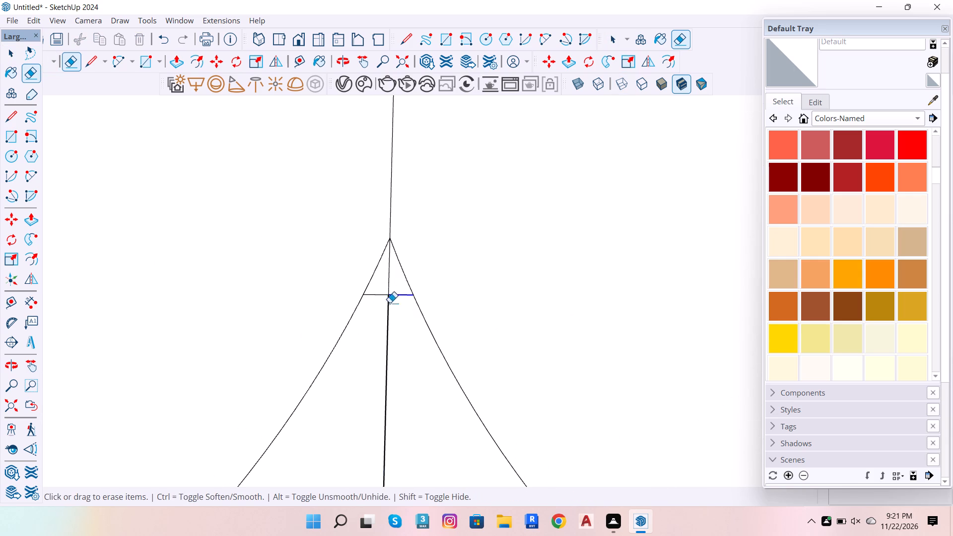
{"action": "left_click_drag", "start_coordinate": [390, 303], "coordinate": [393, 285]}
Offset the outline of the left arched compartment inward by 0.8".
{"action": "scroll", "coordinate": [386, 314], "scroll_direction": "down", "scroll_amount": 15}
{"action": "scroll", "coordinate": [480, 328], "scroll_direction": "down", "scroll_amount": 4}
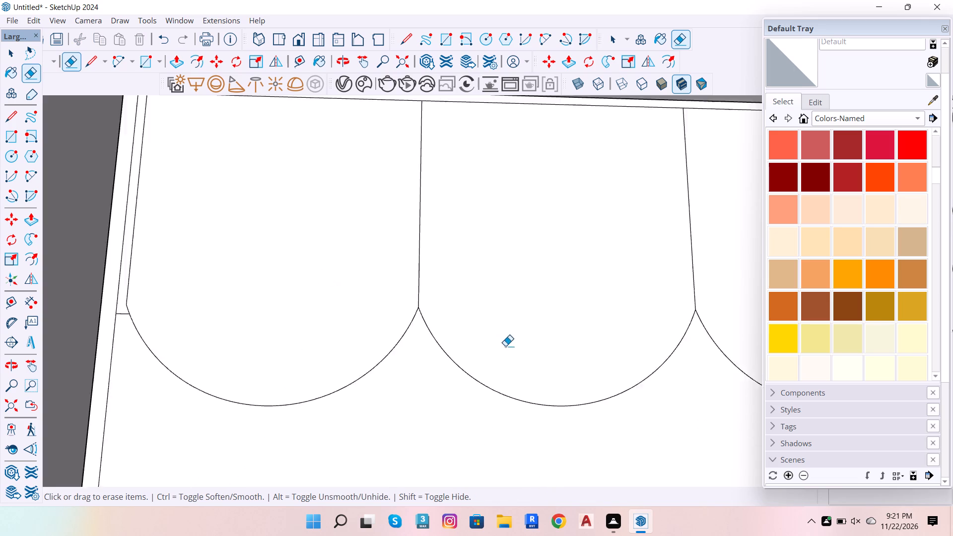
{"action": "scroll", "coordinate": [505, 346], "scroll_direction": "down", "scroll_amount": 9}
{"action": "key", "text": "space"}
{"action": "double_click", "coordinate": [347, 290]}
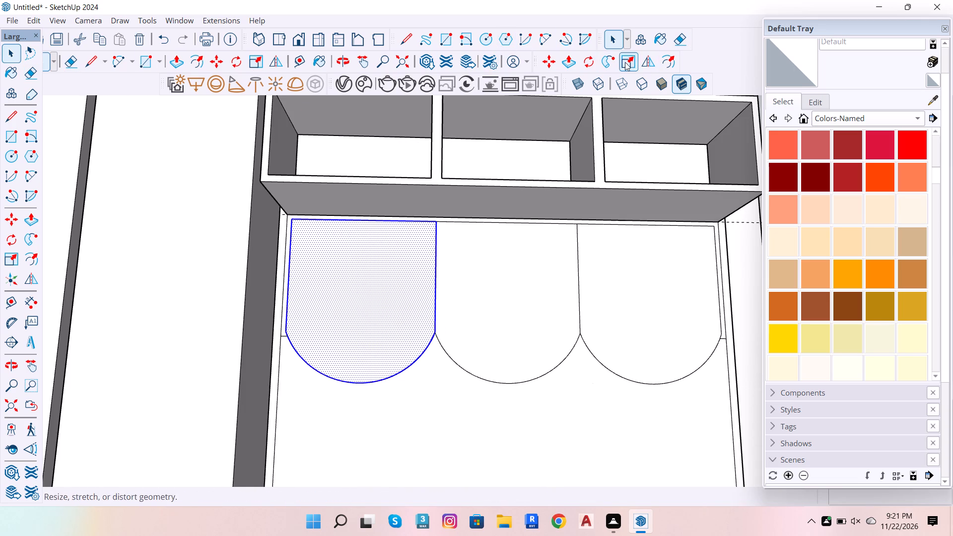
{"action": "left_click", "coordinate": [664, 64]}
{"action": "scroll", "coordinate": [351, 246], "scroll_direction": "up", "scroll_amount": 4}
{"action": "left_click", "coordinate": [307, 216]}
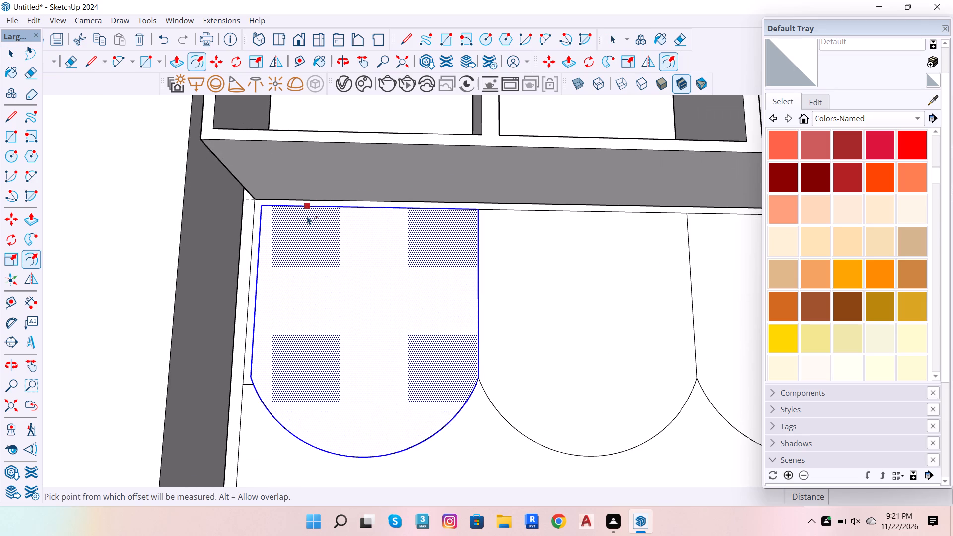
{"action": "type", "text": ".8"}
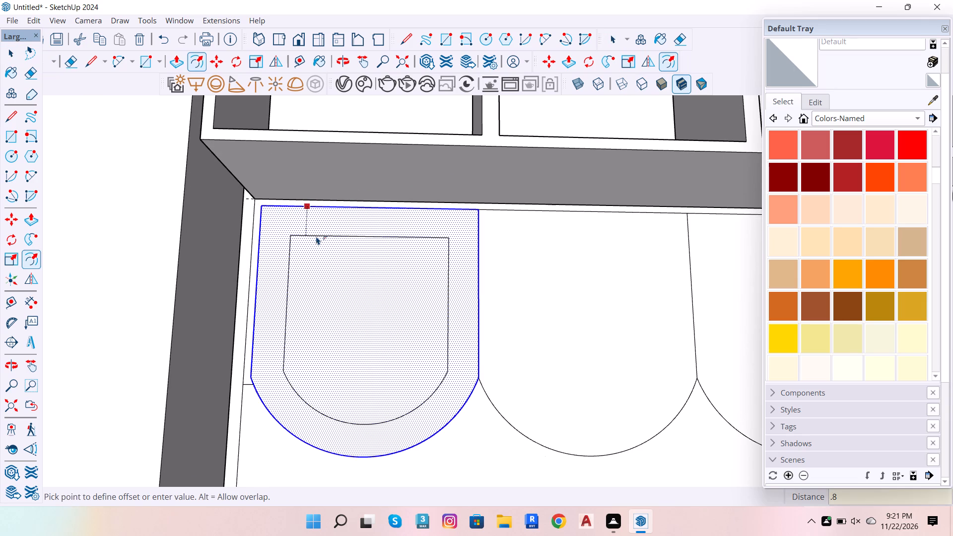
{"action": "key", "text": "Return"}
{"action": "key", "text": "space"}
Offset the outline of the middle arched compartment inward by 0.8".
{"action": "double_click", "coordinate": [647, 335]}
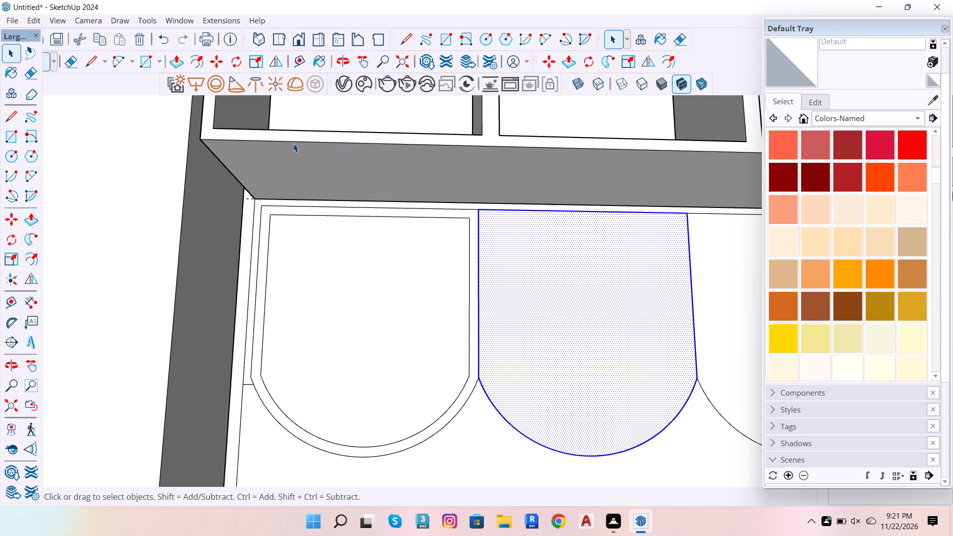
{"action": "scroll", "coordinate": [320, 155], "scroll_direction": "up", "scroll_amount": 5}
{"action": "scroll", "coordinate": [475, 80], "scroll_direction": "down", "scroll_amount": 5}
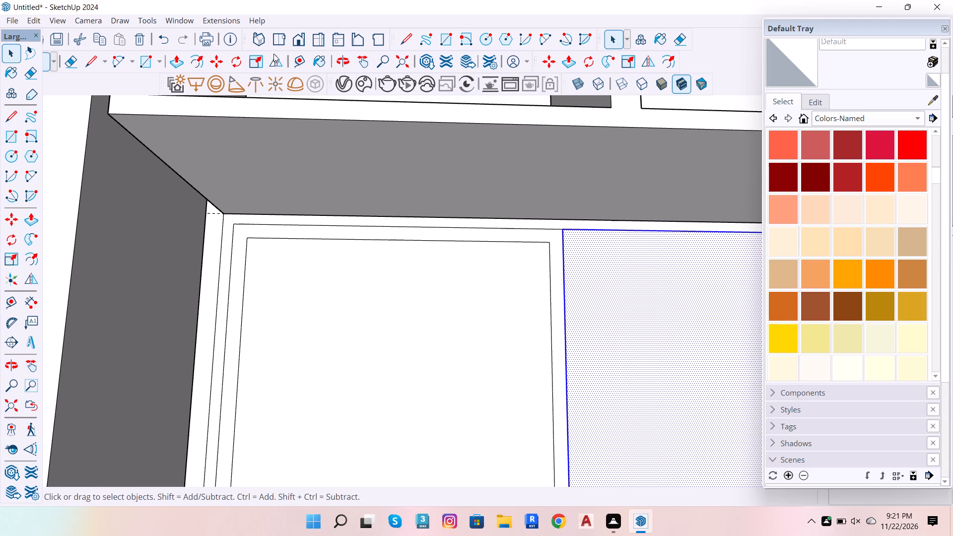
{"action": "left_click", "coordinate": [668, 64]}
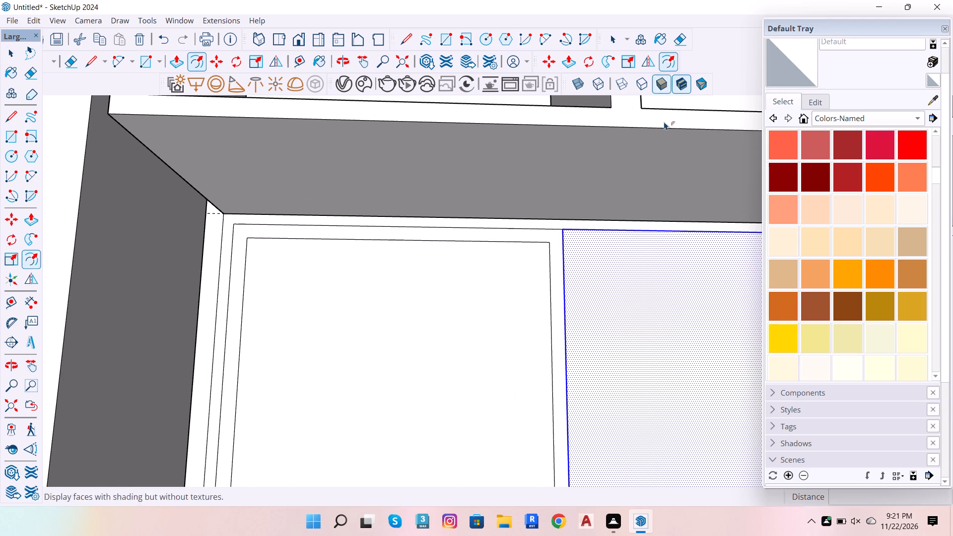
{"action": "left_click", "coordinate": [639, 232]}
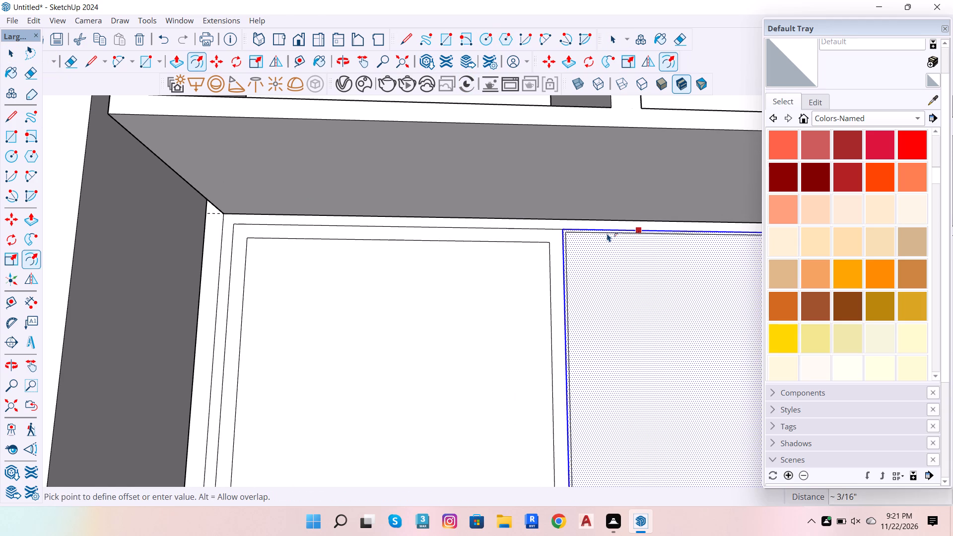
{"action": "type", "text": ".8"}
{"action": "key", "text": "Return"}
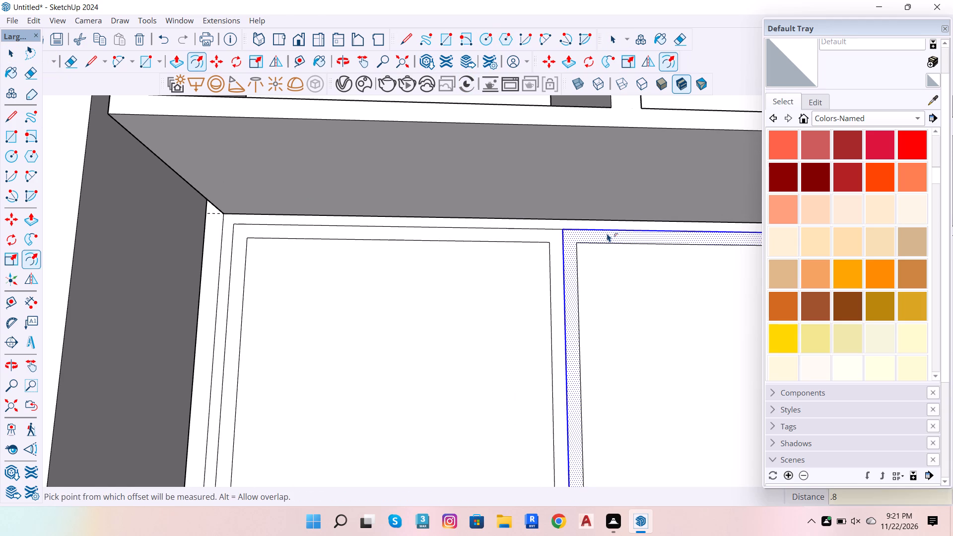
{"action": "key", "text": "space"}
Offset the outline of the right arched compartment inward by 0.8".
{"action": "scroll", "coordinate": [518, 139], "scroll_direction": "down", "scroll_amount": 13}
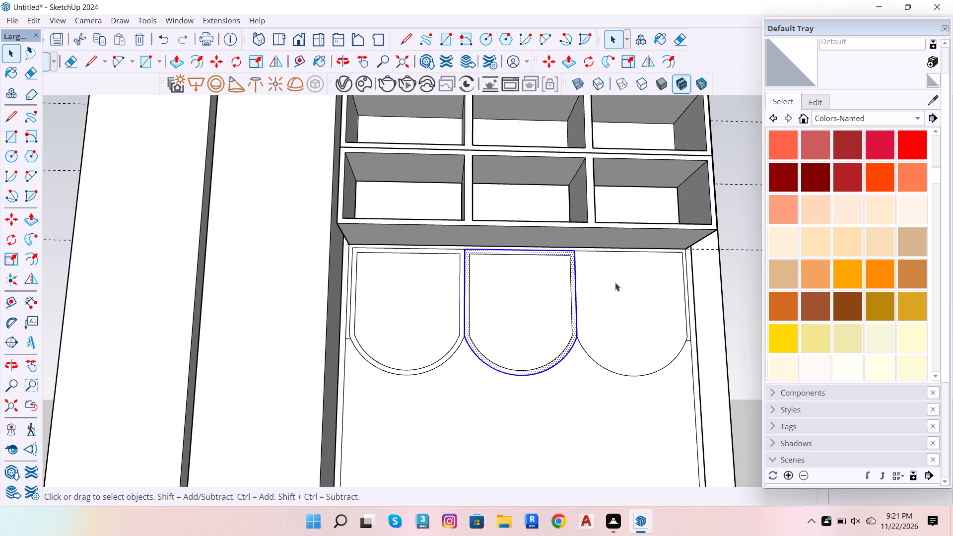
{"action": "double_click", "coordinate": [617, 284]}
{"action": "scroll", "coordinate": [626, 289], "scroll_direction": "up", "scroll_amount": 6}
{"action": "scroll", "coordinate": [535, 201], "scroll_direction": "up", "scroll_amount": 5}
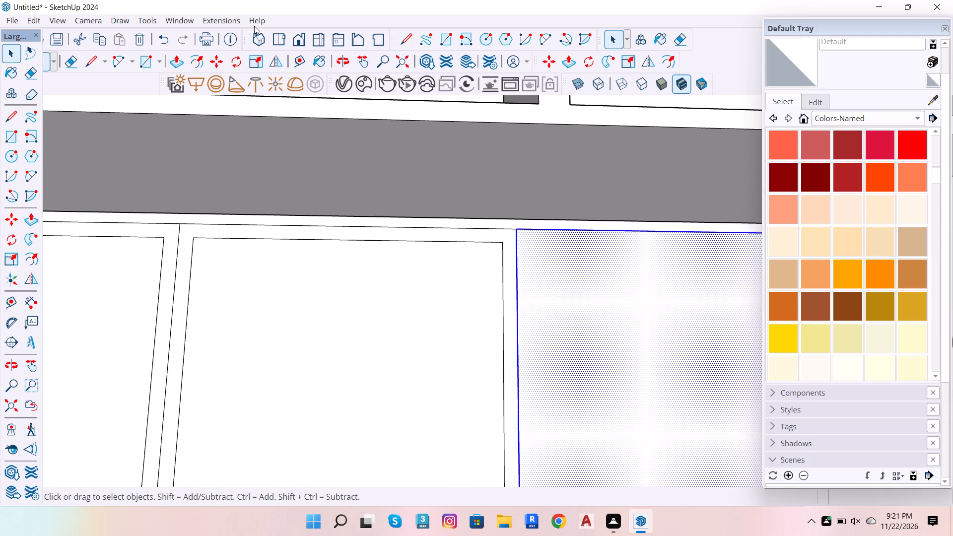
{"action": "left_click", "coordinate": [663, 67]}
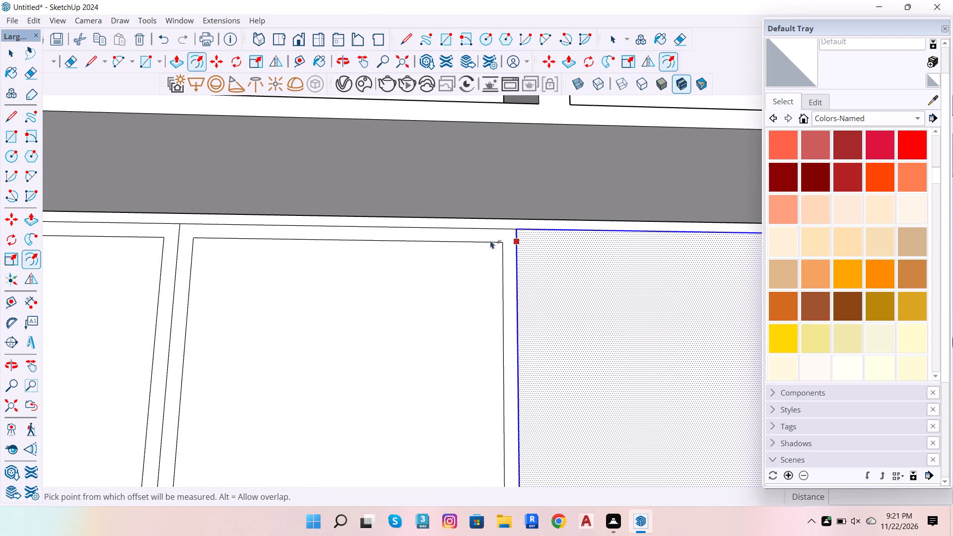
{"action": "left_click", "coordinate": [530, 231]}
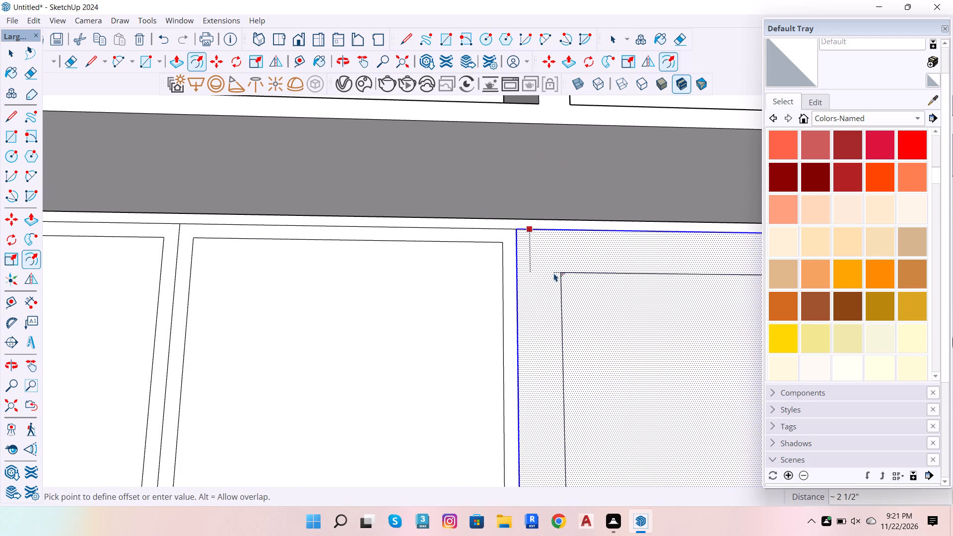
{"action": "type", "text": ".8"}
{"action": "key", "text": "Return"}
{"action": "key", "text": "space"}
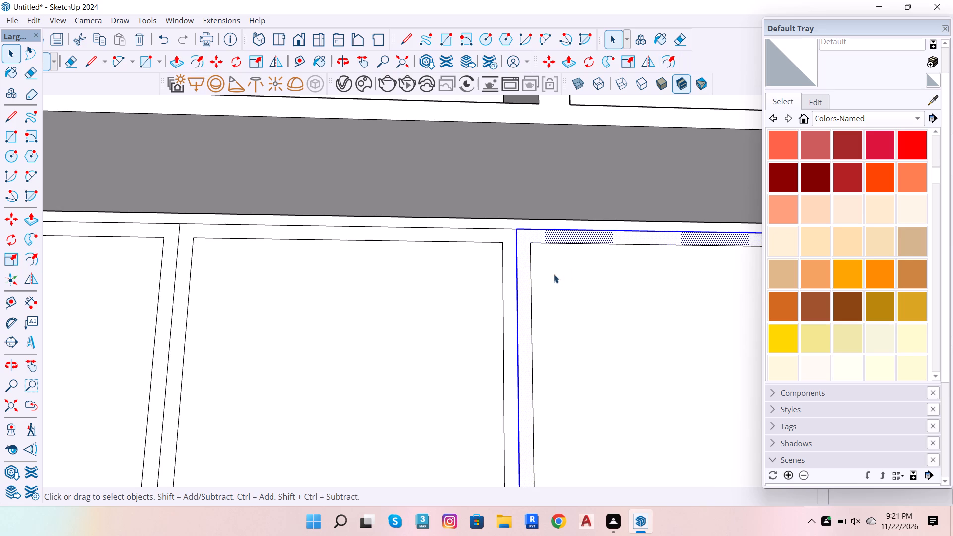
Erase the leftover short horizontal segments outside the right and left arched compartments, where the arcs meet the side edges.
{"action": "scroll", "coordinate": [540, 273], "scroll_direction": "down", "scroll_amount": 10}
{"action": "scroll", "coordinate": [668, 352], "scroll_direction": "up", "scroll_amount": 14}
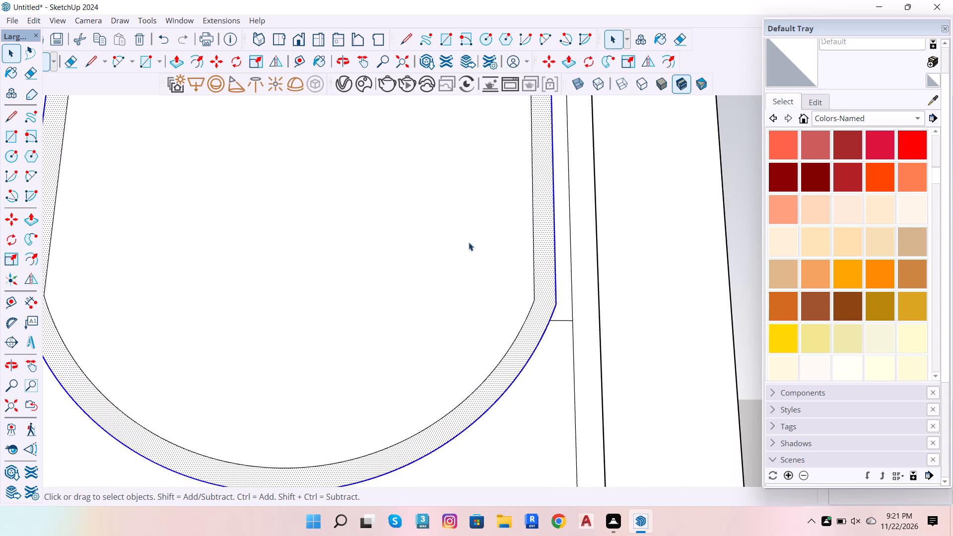
{"action": "left_click", "coordinate": [675, 45]}
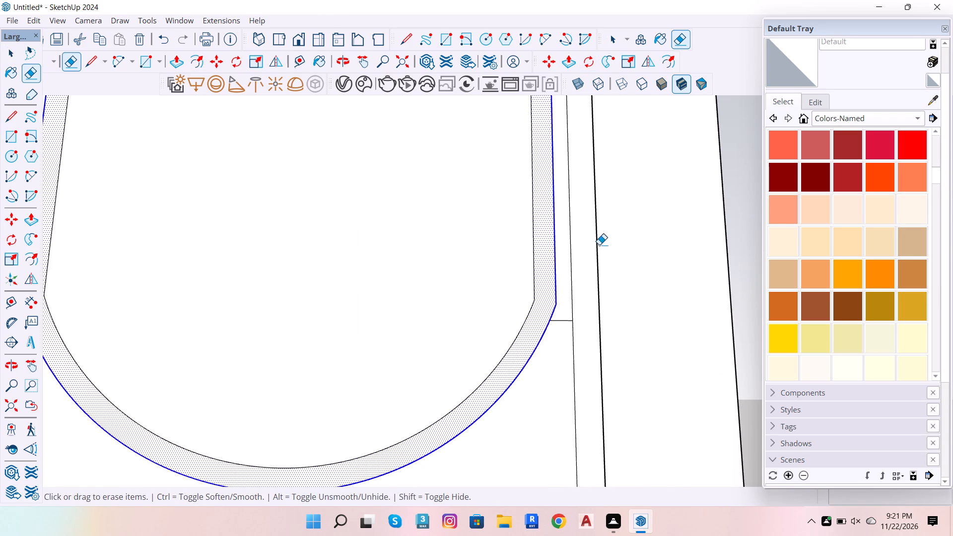
{"action": "scroll", "coordinate": [589, 306], "scroll_direction": "up", "scroll_amount": 5}
{"action": "left_click_drag", "start_coordinate": [555, 324], "coordinate": [554, 334]}
{"action": "scroll", "coordinate": [627, 304], "scroll_direction": "down", "scroll_amount": 20}
{"action": "scroll", "coordinate": [627, 304], "scroll_direction": "down", "scroll_amount": 2}
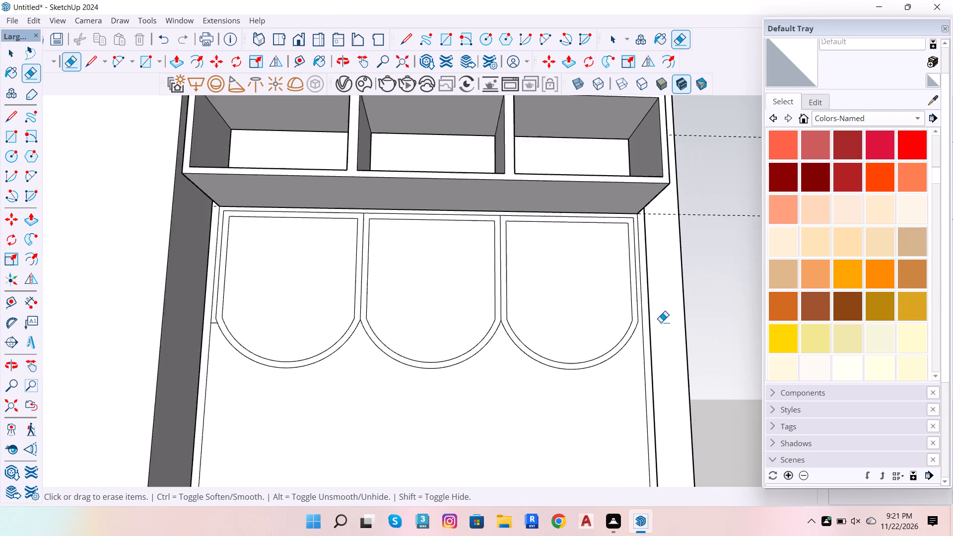
{"action": "scroll", "coordinate": [228, 319], "scroll_direction": "up", "scroll_amount": 7}
{"action": "scroll", "coordinate": [295, 319], "scroll_direction": "up", "scroll_amount": 7}
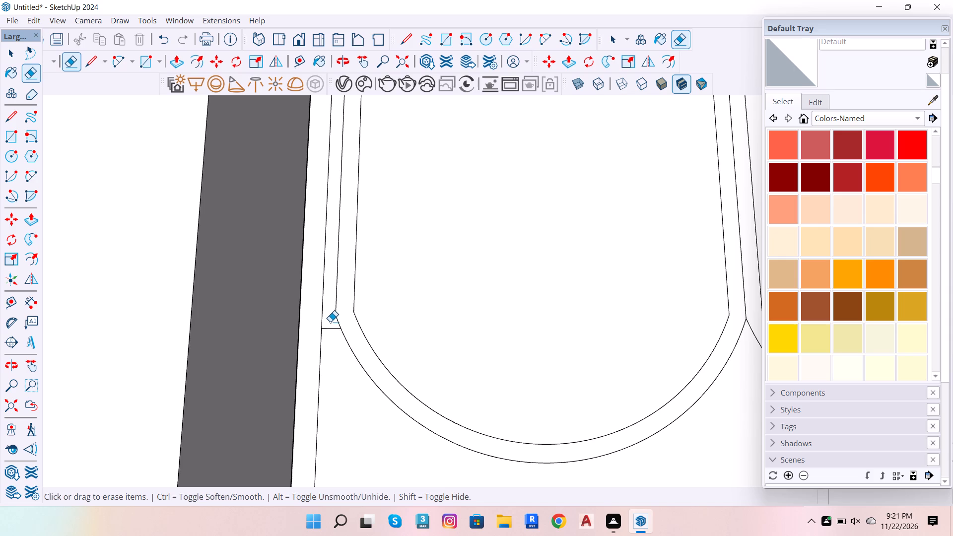
{"action": "left_click_drag", "start_coordinate": [330, 322], "coordinate": [335, 338]}
{"action": "scroll", "coordinate": [321, 327], "scroll_direction": "down", "scroll_amount": 7}
{"action": "key", "text": "space"}
Extrude the frame face of the left arched compartment outward by about 1' 5/8".
{"action": "scroll", "coordinate": [543, 268], "scroll_direction": "up", "scroll_amount": 4}
{"action": "left_click", "coordinate": [540, 275]}
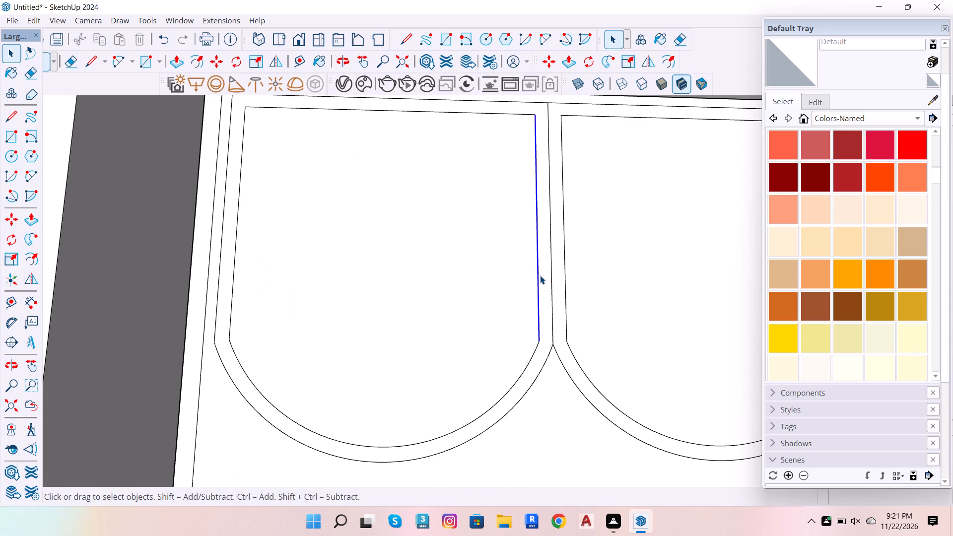
{"action": "left_click", "coordinate": [545, 281]}
{"action": "key", "text": "p"}
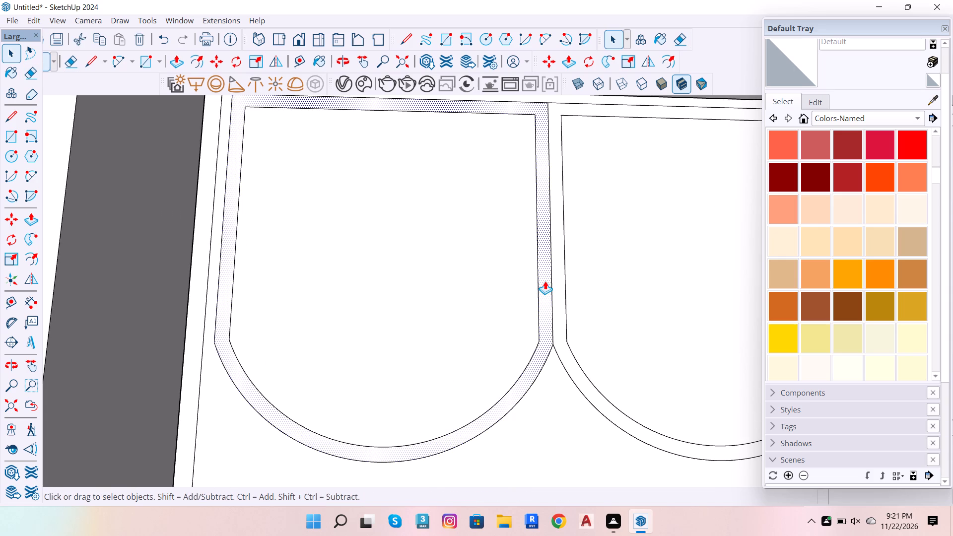
{"action": "left_click", "coordinate": [545, 281]}
{"action": "scroll", "coordinate": [578, 284], "scroll_direction": "down", "scroll_amount": 7}
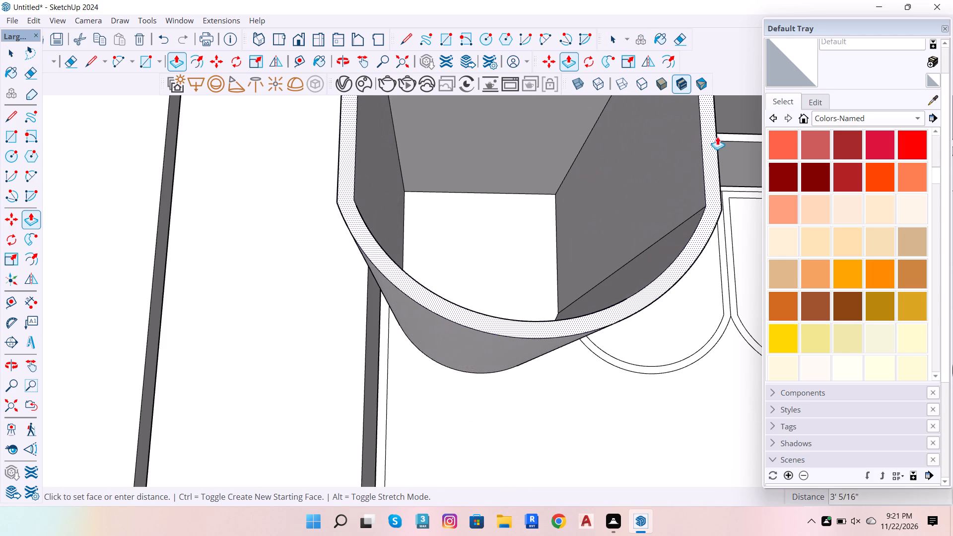
{"action": "scroll", "coordinate": [740, 144], "scroll_direction": "up", "scroll_amount": 3}
{"action": "left_click", "coordinate": [739, 137]}
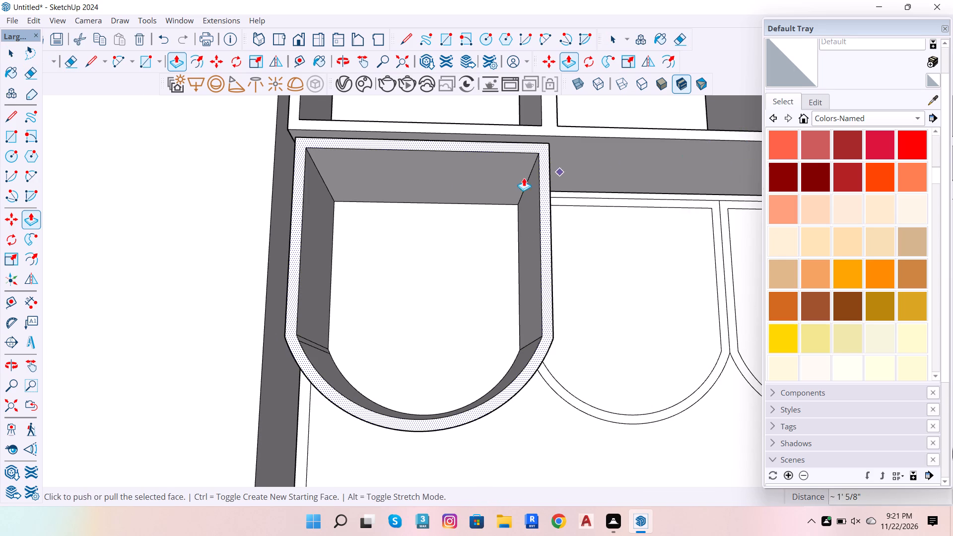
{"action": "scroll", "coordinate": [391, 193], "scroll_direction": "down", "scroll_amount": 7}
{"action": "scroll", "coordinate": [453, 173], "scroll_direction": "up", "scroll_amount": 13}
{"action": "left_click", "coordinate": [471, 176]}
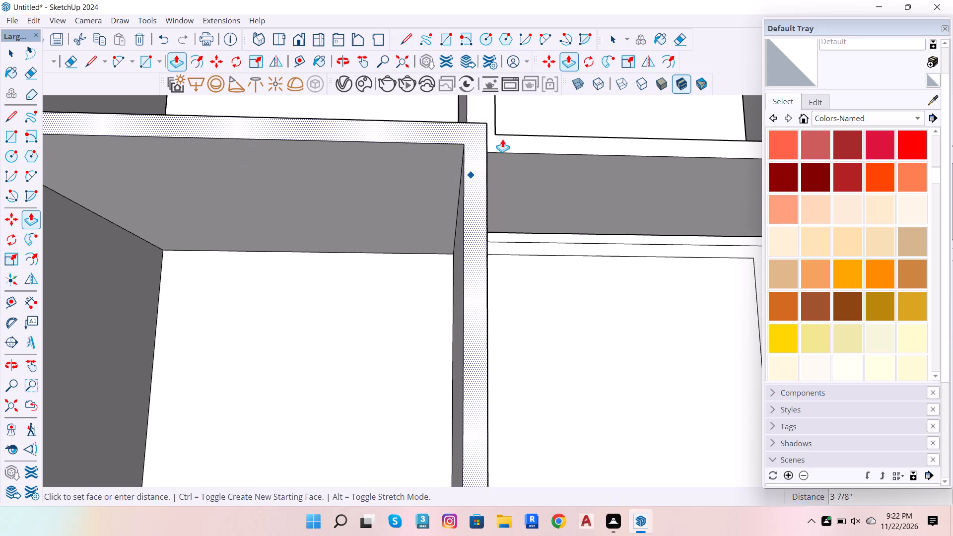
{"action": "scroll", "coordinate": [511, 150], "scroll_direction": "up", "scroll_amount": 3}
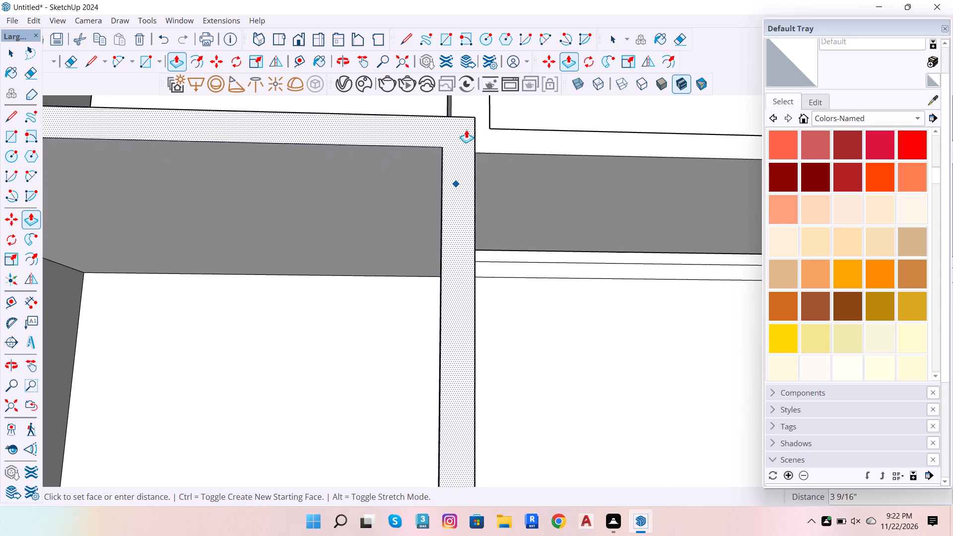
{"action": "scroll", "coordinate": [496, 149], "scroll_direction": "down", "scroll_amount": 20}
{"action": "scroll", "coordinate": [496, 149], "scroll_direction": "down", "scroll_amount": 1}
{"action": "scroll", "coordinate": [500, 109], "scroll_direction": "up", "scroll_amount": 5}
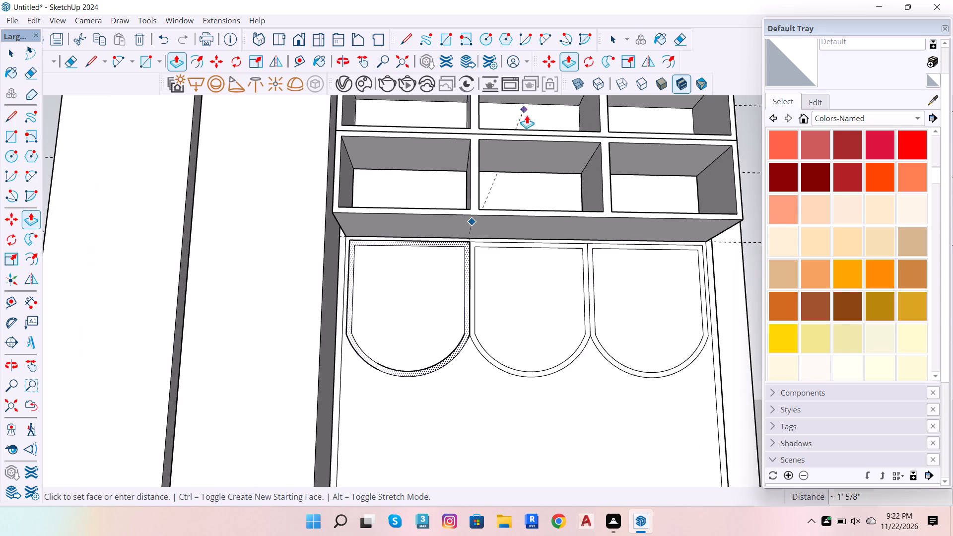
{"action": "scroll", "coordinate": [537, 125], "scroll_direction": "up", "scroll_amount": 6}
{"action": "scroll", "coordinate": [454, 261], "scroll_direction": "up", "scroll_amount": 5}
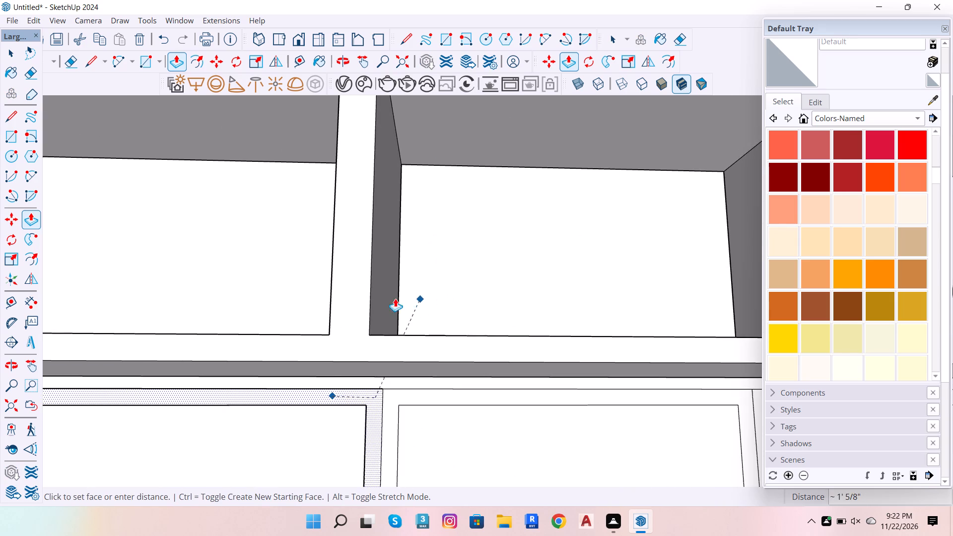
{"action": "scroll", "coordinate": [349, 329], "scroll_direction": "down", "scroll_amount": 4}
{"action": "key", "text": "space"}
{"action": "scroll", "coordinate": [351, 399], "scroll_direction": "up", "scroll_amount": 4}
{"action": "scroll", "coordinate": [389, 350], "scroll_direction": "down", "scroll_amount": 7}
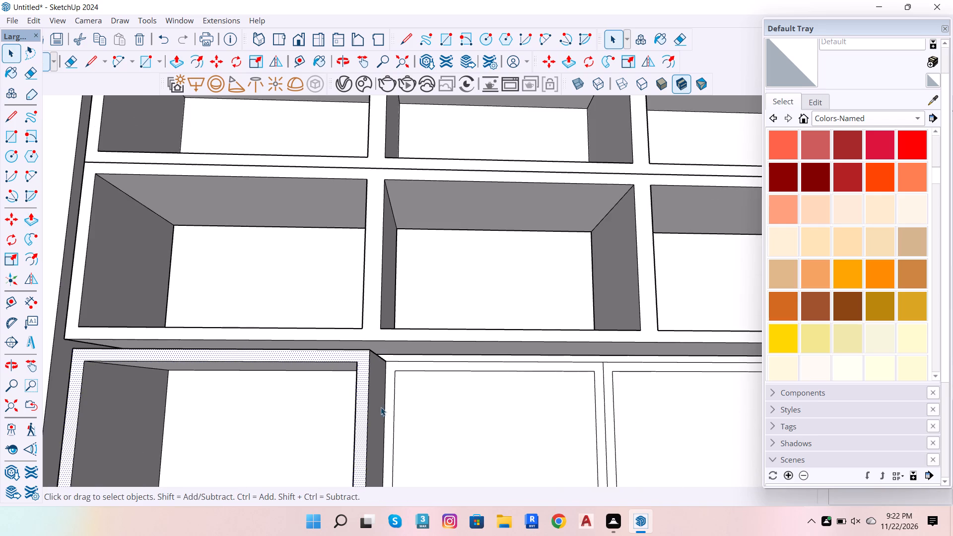
Push the left arched frame's front face back 1 15/16", flush with the front of the compartment row above.
{"action": "scroll", "coordinate": [380, 354], "scroll_direction": "down", "scroll_amount": 5}
{"action": "key", "text": "o"}
{"action": "left_click_drag", "start_coordinate": [330, 280], "coordinate": [376, 431]}
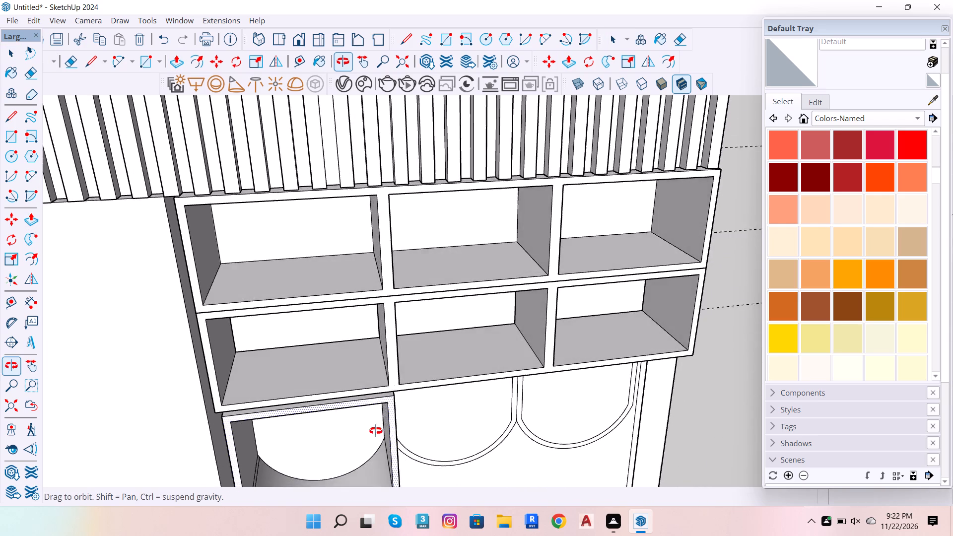
{"action": "left_click_drag", "start_coordinate": [376, 431], "coordinate": [382, 419]}
{"action": "scroll", "coordinate": [379, 411], "scroll_direction": "up", "scroll_amount": 7}
{"action": "key", "text": "space"}
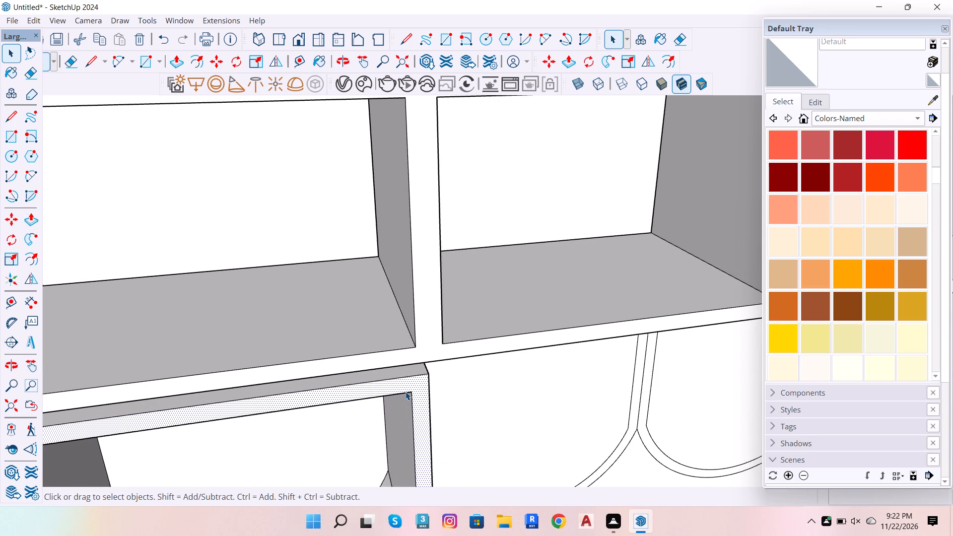
{"action": "key", "text": "p"}
{"action": "left_click", "coordinate": [406, 392]}
{"action": "left_click", "coordinate": [429, 357]}
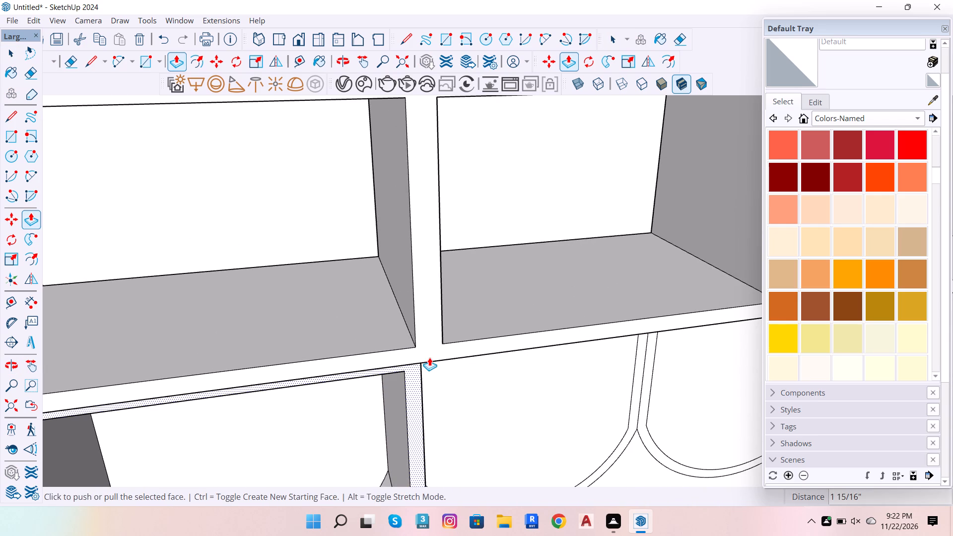
Extrude the frame face of the middle arched compartment flush with the front of the left arched frame.
{"action": "scroll", "coordinate": [281, 354], "scroll_direction": "down", "scroll_amount": 7}
{"action": "scroll", "coordinate": [530, 433], "scroll_direction": "up", "scroll_amount": 5}
{"action": "key", "text": "space"}
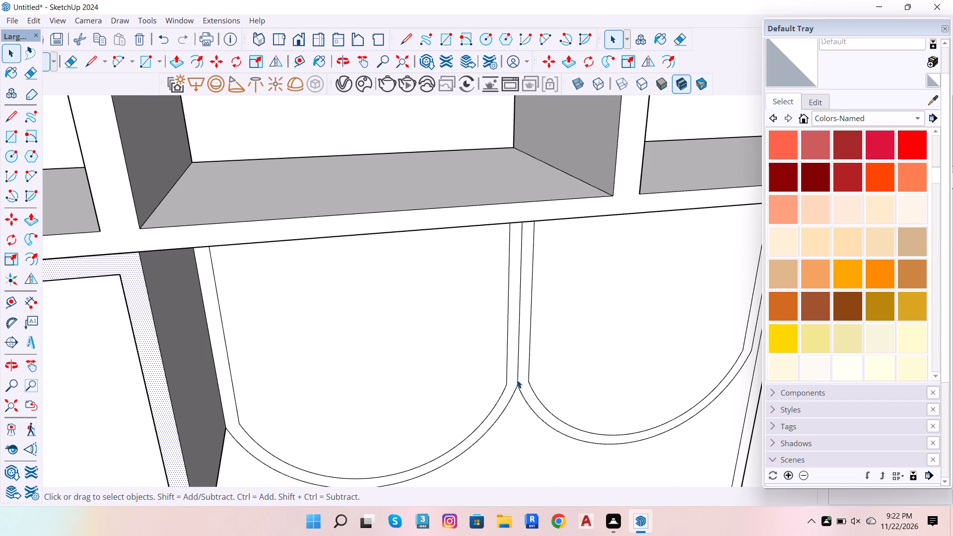
{"action": "key", "text": "p"}
{"action": "key", "text": "space"}
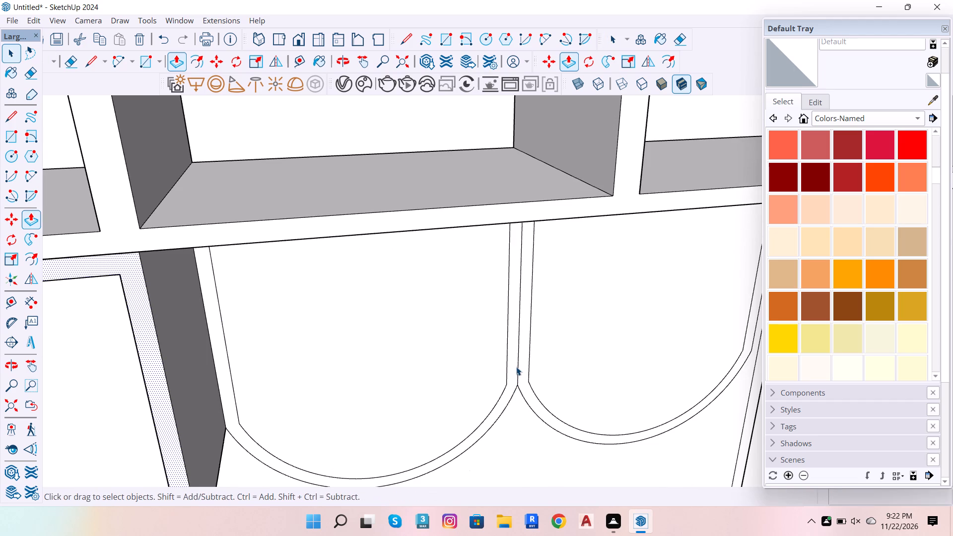
{"action": "left_click", "coordinate": [515, 366]}
{"action": "key", "text": "p"}
{"action": "left_click", "coordinate": [515, 366]}
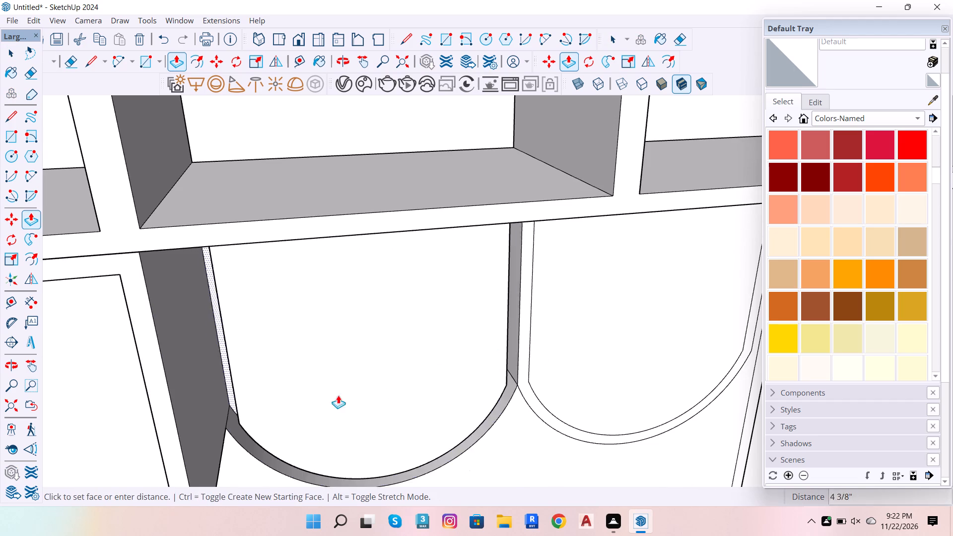
{"action": "left_click", "coordinate": [163, 409]}
{"action": "scroll", "coordinate": [268, 340], "scroll_direction": "down", "scroll_amount": 7}
{"action": "key", "text": "space"}
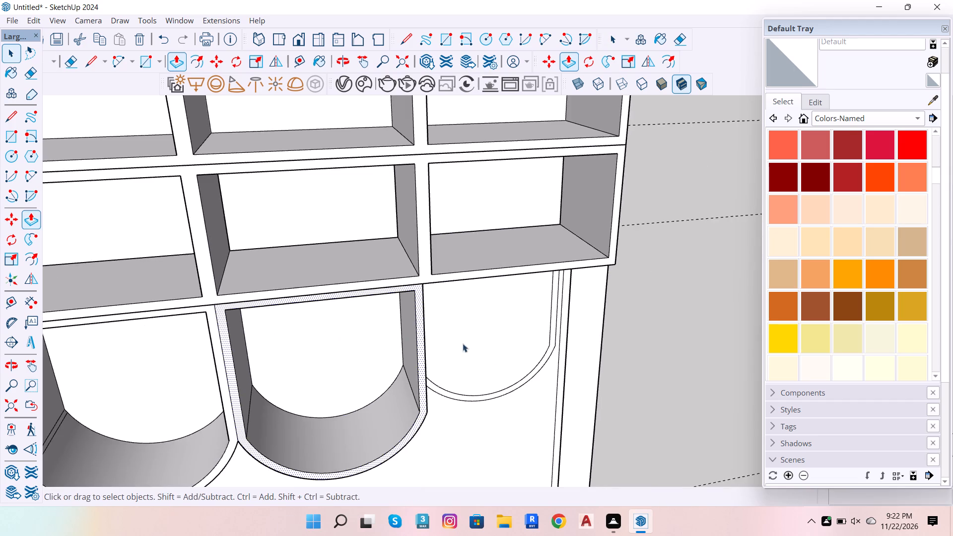
Extrude the frame face of the right arched compartment flush with the front of the middle arched frame.
{"action": "scroll", "coordinate": [540, 396], "scroll_direction": "up", "scroll_amount": 5}
{"action": "scroll", "coordinate": [476, 381], "scroll_direction": "up", "scroll_amount": 7}
{"action": "left_click", "coordinate": [365, 407]}
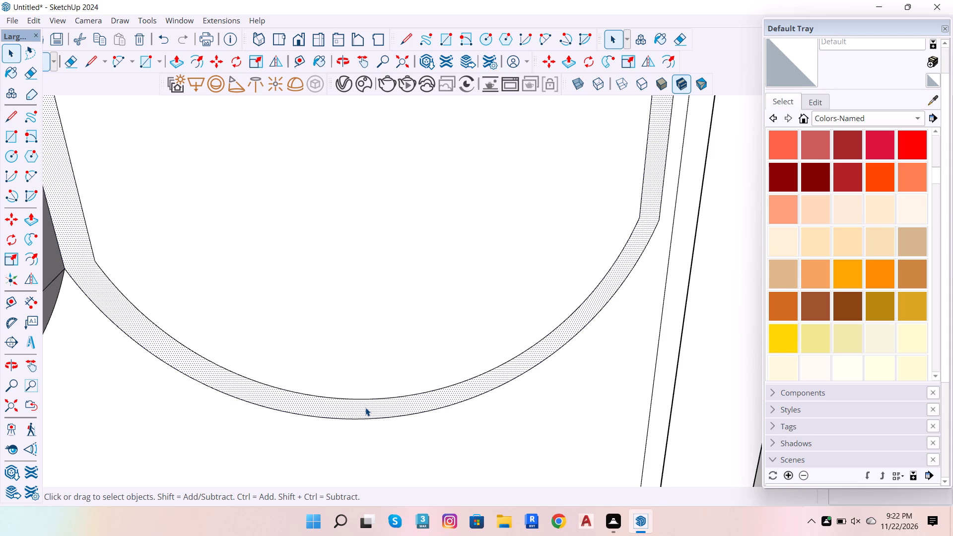
{"action": "key", "text": "p"}
{"action": "left_click", "coordinate": [365, 407]}
{"action": "scroll", "coordinate": [394, 419], "scroll_direction": "down", "scroll_amount": 8}
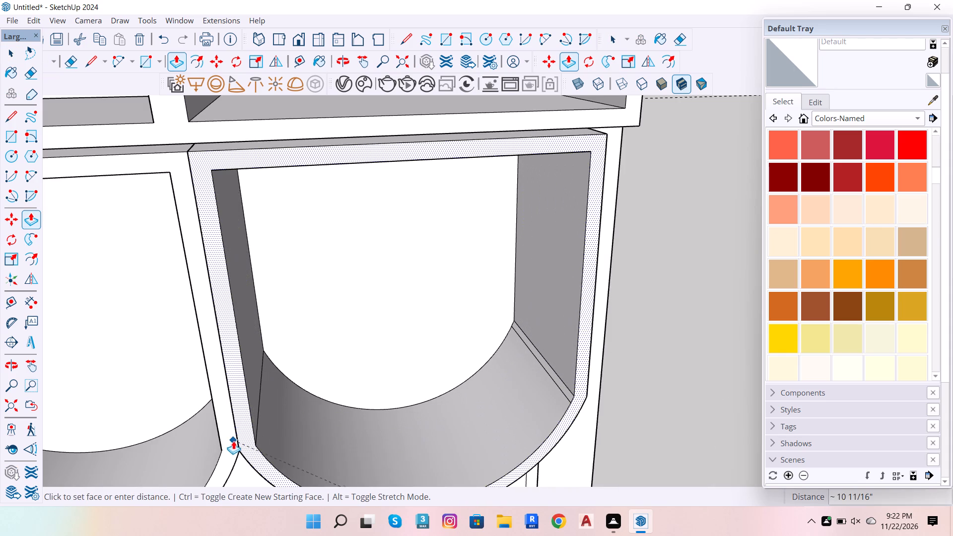
{"action": "left_click", "coordinate": [233, 442]}
{"action": "scroll", "coordinate": [320, 392], "scroll_direction": "down", "scroll_amount": 7}
{"action": "key", "text": "space"}
{"action": "scroll", "coordinate": [465, 319], "scroll_direction": "down", "scroll_amount": 7}
Examine the whole cabinet unit from the front, above and the side, including the arched compartments and the desk shelf.
{"action": "double_click", "coordinate": [523, 268]}
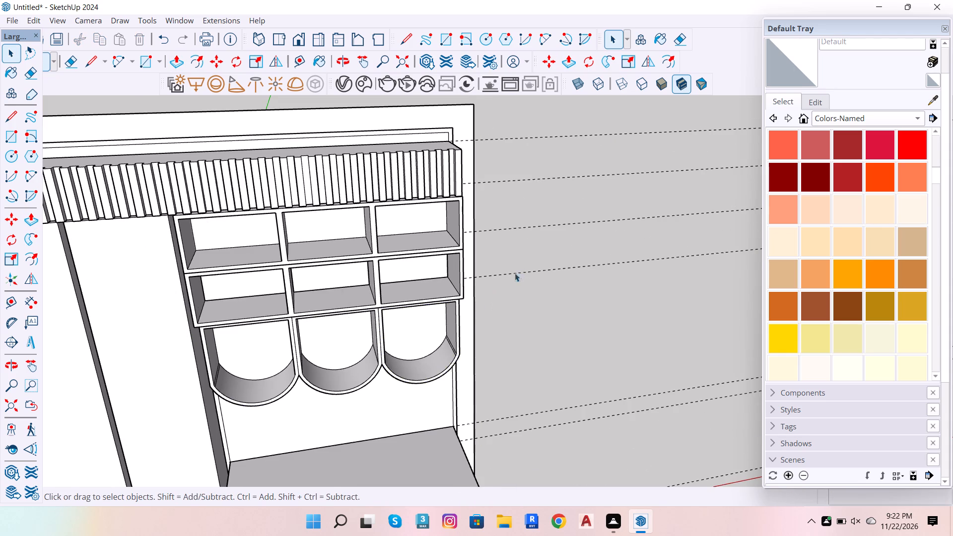
{"action": "scroll", "coordinate": [432, 350], "scroll_direction": "down", "scroll_amount": 7}
{"action": "scroll", "coordinate": [354, 409], "scroll_direction": "up", "scroll_amount": 7}
{"action": "scroll", "coordinate": [420, 278], "scroll_direction": "down", "scroll_amount": 5}
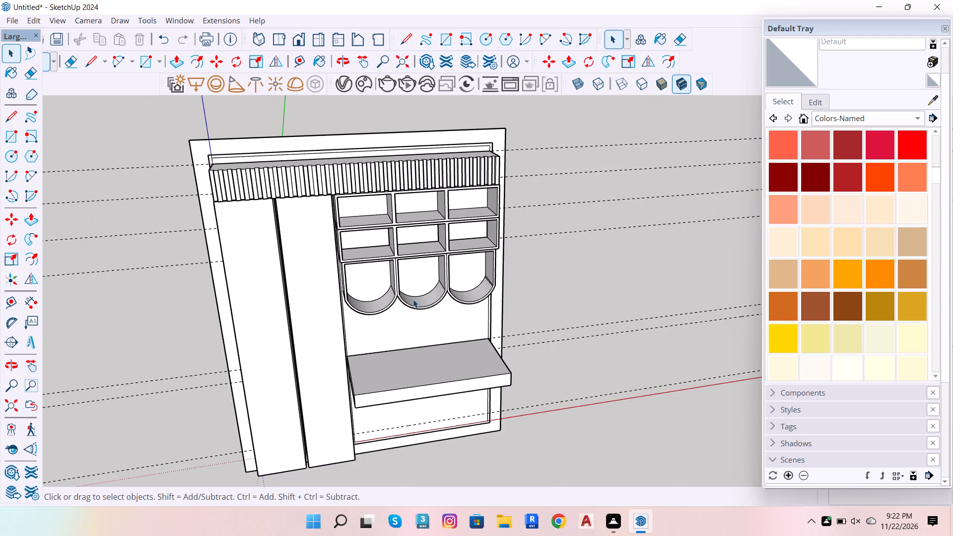
{"action": "scroll", "coordinate": [407, 310], "scroll_direction": "down", "scroll_amount": 7}
{"action": "scroll", "coordinate": [329, 400], "scroll_direction": "up", "scroll_amount": 13}
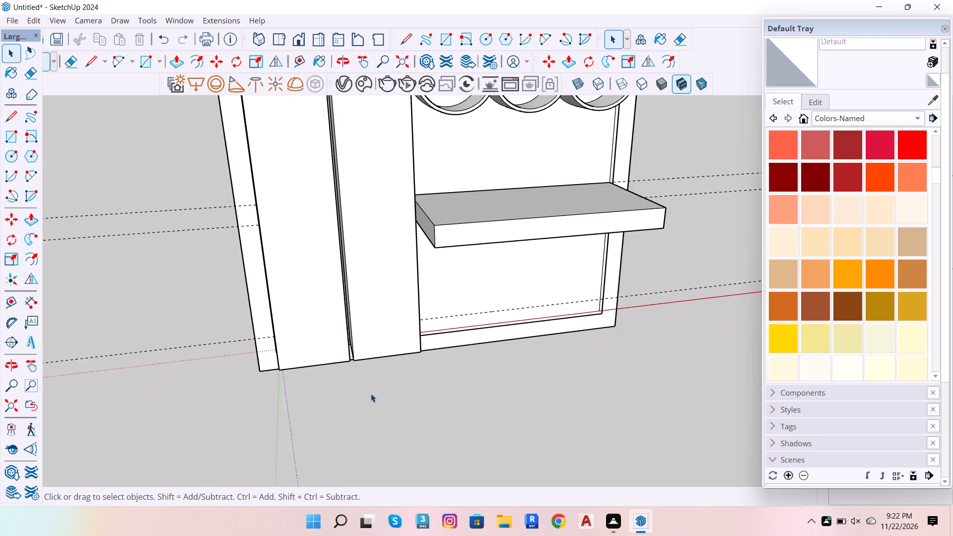
{"action": "scroll", "coordinate": [370, 393], "scroll_direction": "down", "scroll_amount": 7}
{"action": "scroll", "coordinate": [617, 416], "scroll_direction": "up", "scroll_amount": 5}
{"action": "key", "text": "o"}
{"action": "left_click_drag", "start_coordinate": [441, 404], "coordinate": [405, 219]}
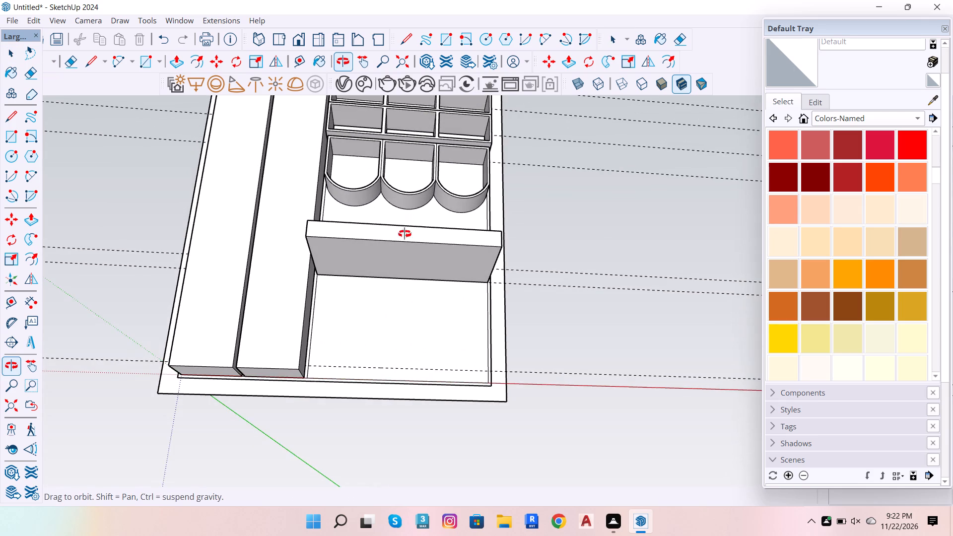
{"action": "scroll", "coordinate": [487, 338], "scroll_direction": "down", "scroll_amount": 8}
{"action": "left_click_drag", "start_coordinate": [572, 426], "coordinate": [127, 388]}
{"action": "left_click_drag", "start_coordinate": [464, 267], "coordinate": [609, 402]}
{"action": "scroll", "coordinate": [530, 428], "scroll_direction": "up", "scroll_amount": 3}
{"action": "key", "text": "space"}
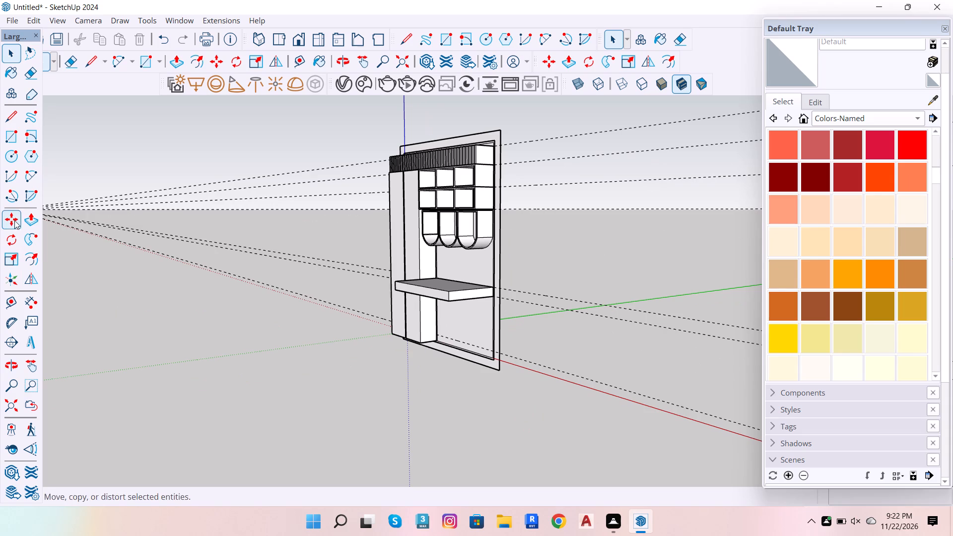
Draw a circle with a 6" radius on the ground in front of the cabinet.
{"action": "left_click", "coordinate": [11, 153]}
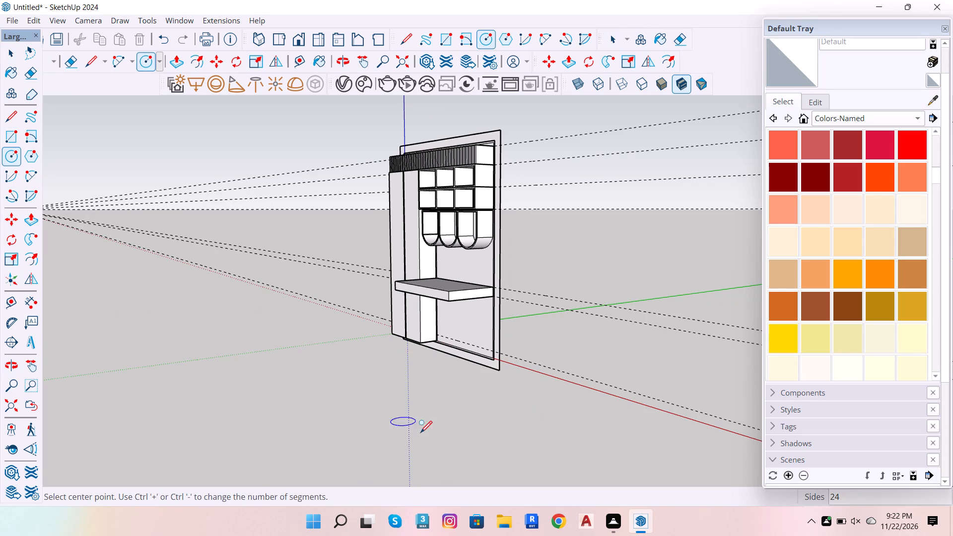
{"action": "left_click", "coordinate": [461, 431]}
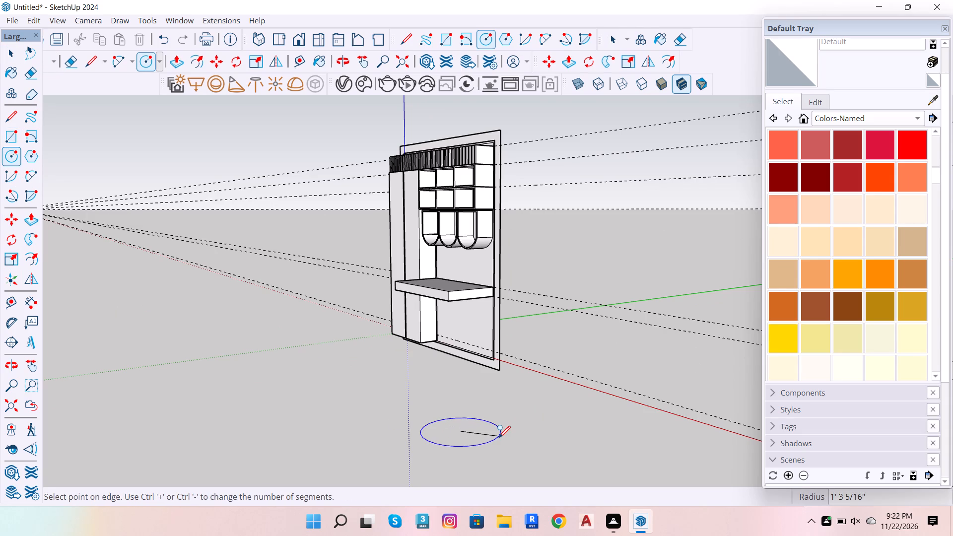
{"action": "key", "text": "6"}
{"action": "key", "text": "Return"}
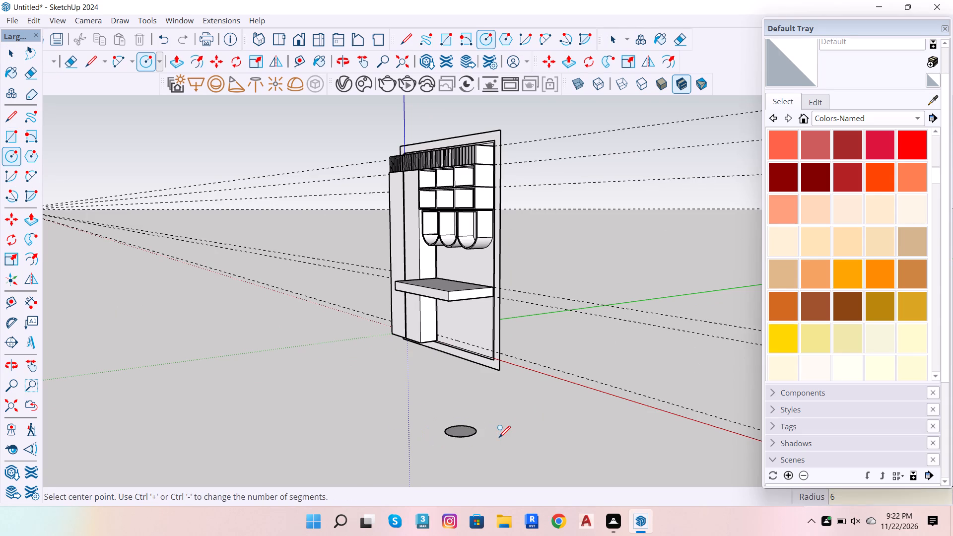
{"action": "scroll", "coordinate": [417, 419], "scroll_direction": "up", "scroll_amount": 6}
{"action": "scroll", "coordinate": [532, 474], "scroll_direction": "up", "scroll_amount": 4}
{"action": "key", "text": "space"}
Draw a vertical line 1' long upward from the circle's centre.
{"action": "key", "text": "o"}
{"action": "left_click_drag", "start_coordinate": [485, 447], "coordinate": [500, 516]}
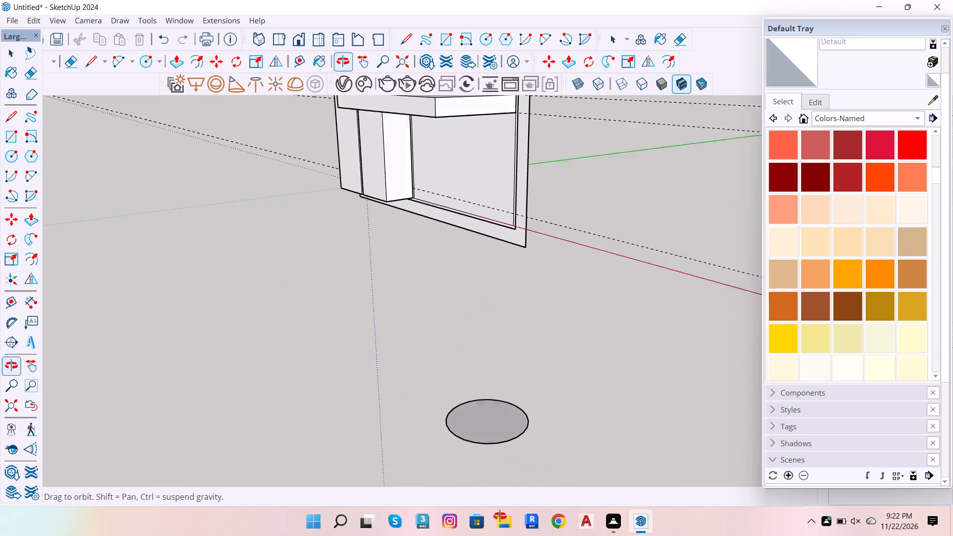
{"action": "left_click_drag", "start_coordinate": [500, 516], "coordinate": [512, 535]}
{"action": "key", "text": "space"}
{"action": "left_click", "coordinate": [12, 115]}
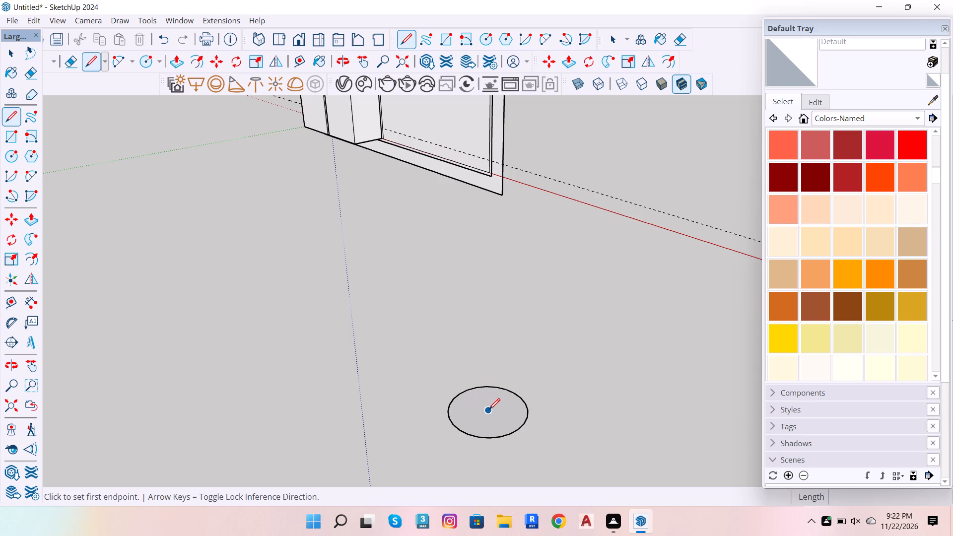
{"action": "left_click", "coordinate": [488, 410]}
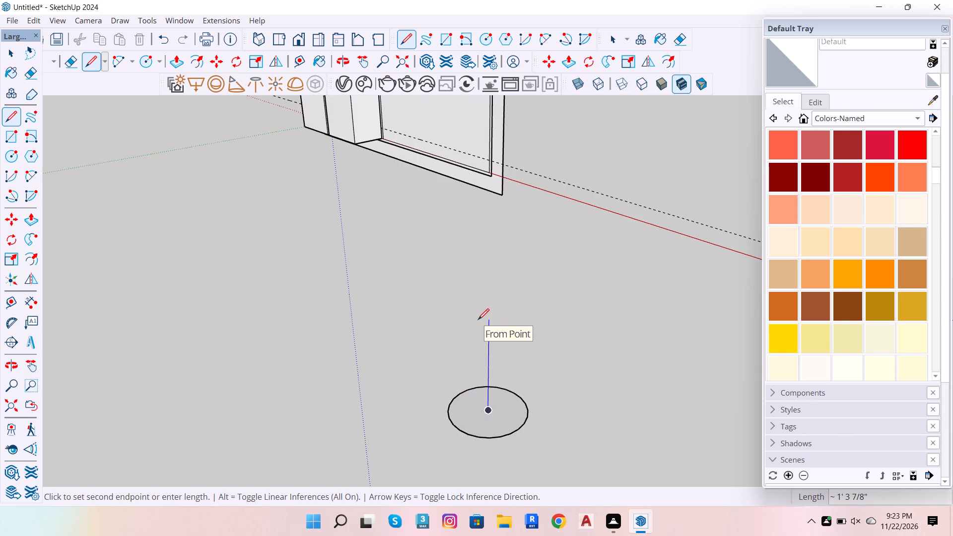
{"action": "key", "text": "Up"}
{"action": "type", "text": "1'"}
{"action": "key", "text": "Return"}
{"action": "key", "text": "space"}
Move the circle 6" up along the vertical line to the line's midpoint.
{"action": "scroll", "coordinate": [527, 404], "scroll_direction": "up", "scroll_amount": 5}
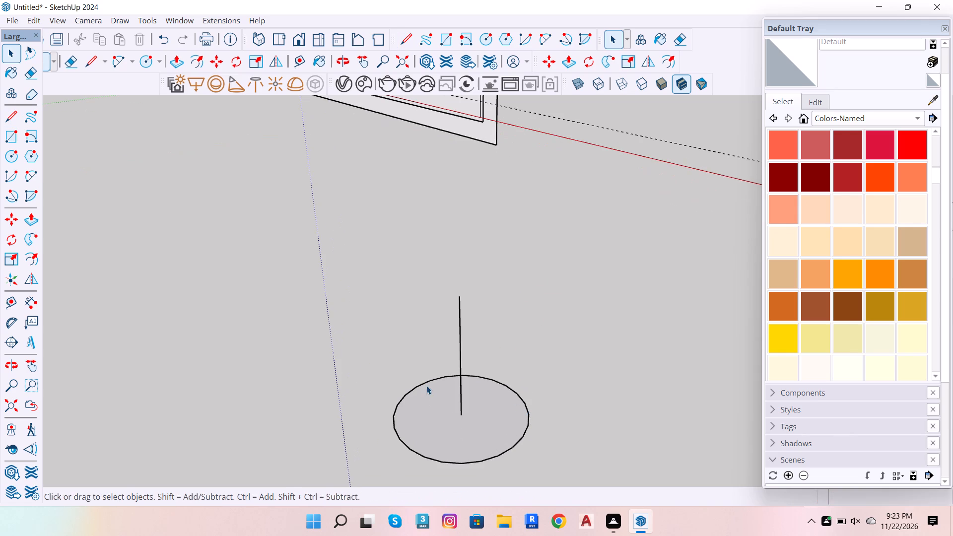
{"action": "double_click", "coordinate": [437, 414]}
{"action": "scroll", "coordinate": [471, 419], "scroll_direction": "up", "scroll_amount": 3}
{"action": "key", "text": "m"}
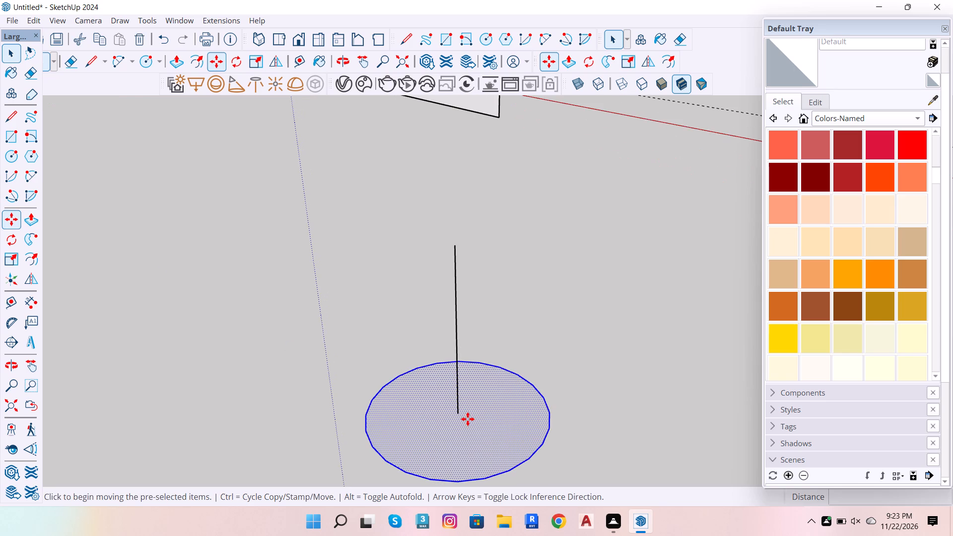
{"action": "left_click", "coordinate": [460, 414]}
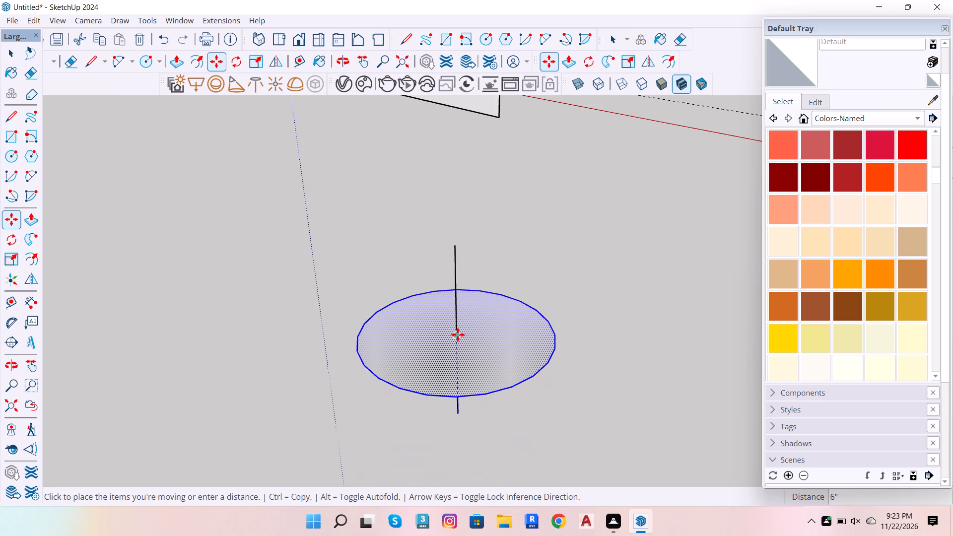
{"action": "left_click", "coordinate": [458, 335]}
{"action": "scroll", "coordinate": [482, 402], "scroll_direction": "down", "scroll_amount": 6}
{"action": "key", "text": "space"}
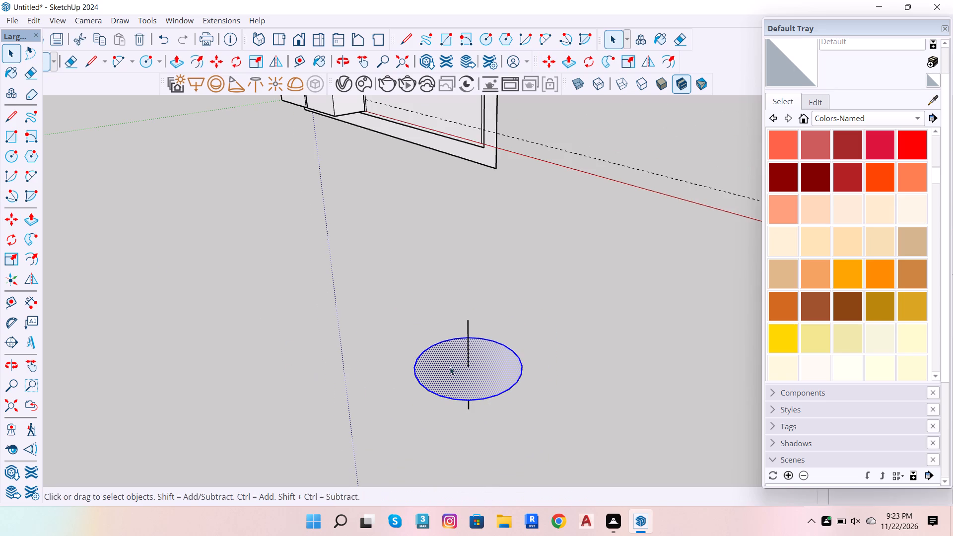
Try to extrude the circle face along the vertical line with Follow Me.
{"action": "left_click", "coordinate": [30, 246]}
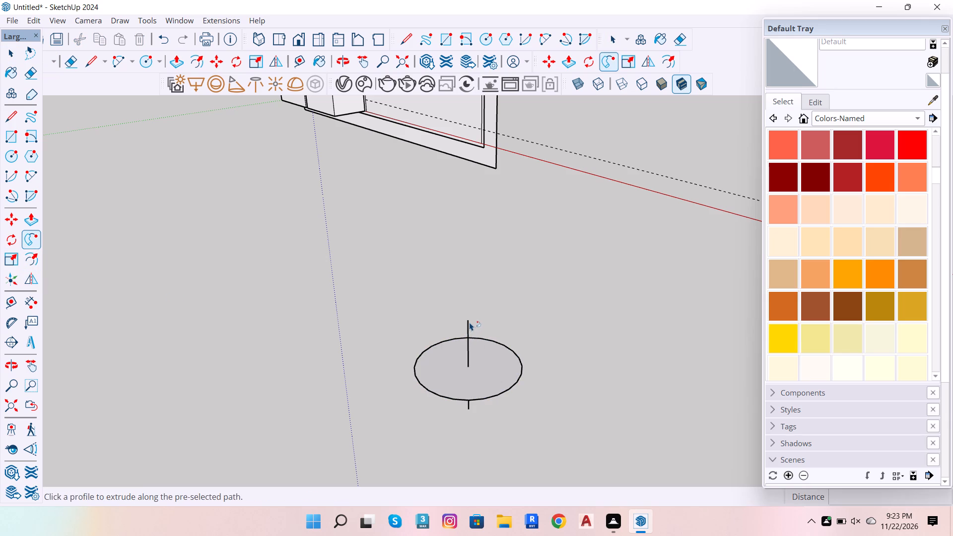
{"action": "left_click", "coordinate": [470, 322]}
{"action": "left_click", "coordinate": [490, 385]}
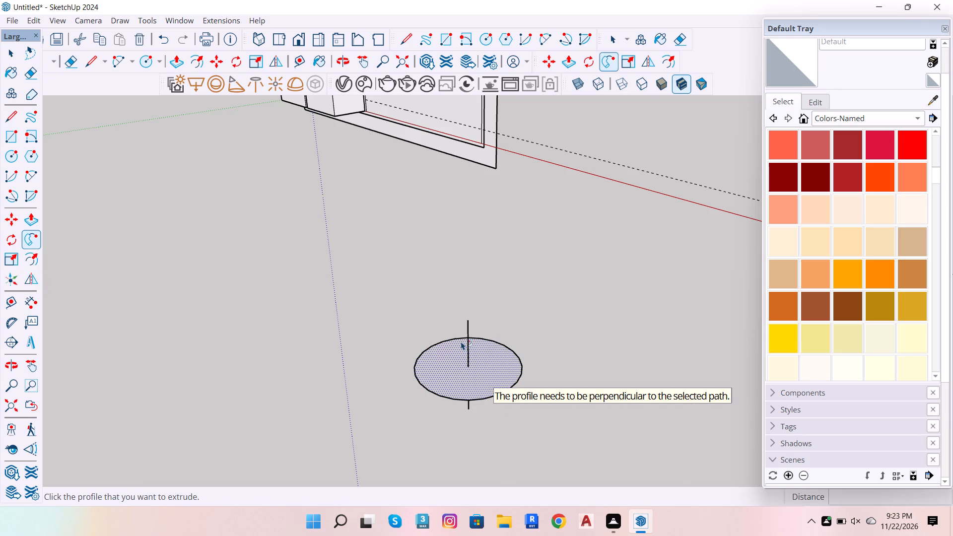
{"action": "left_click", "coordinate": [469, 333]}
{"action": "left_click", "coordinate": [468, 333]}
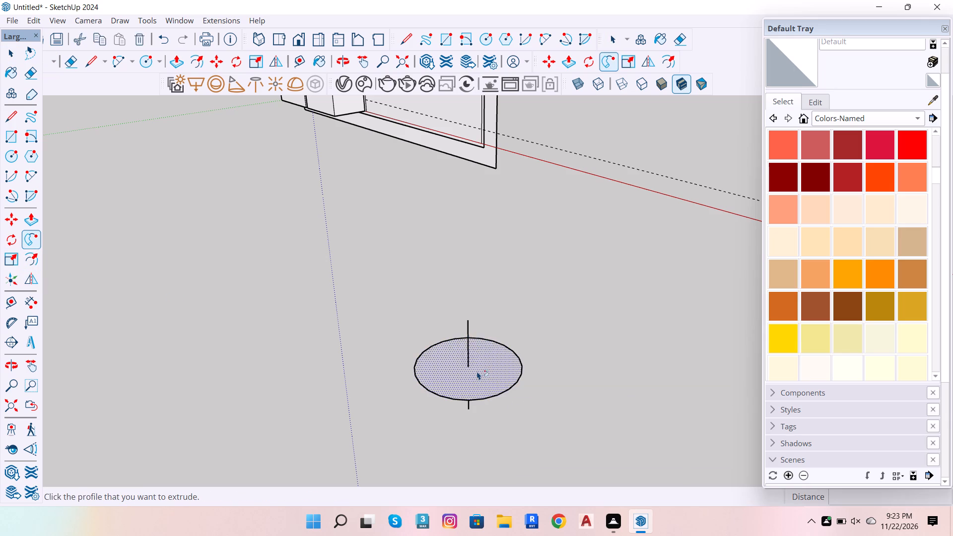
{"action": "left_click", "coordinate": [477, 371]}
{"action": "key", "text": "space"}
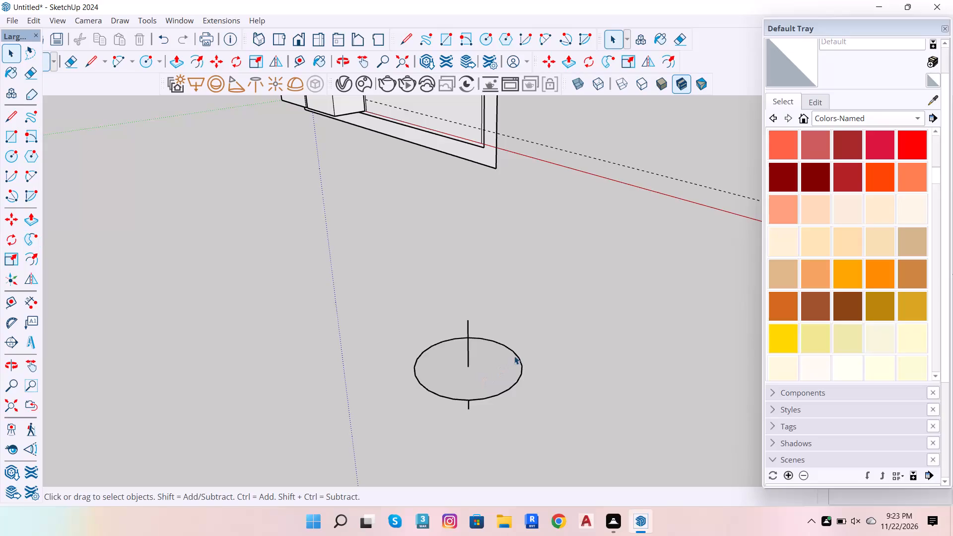
Delete the circle and its face, keeping only the vertical line.
{"action": "scroll", "coordinate": [530, 370], "scroll_direction": "down", "scroll_amount": 5}
{"action": "scroll", "coordinate": [486, 404], "scroll_direction": "up", "scroll_amount": 6}
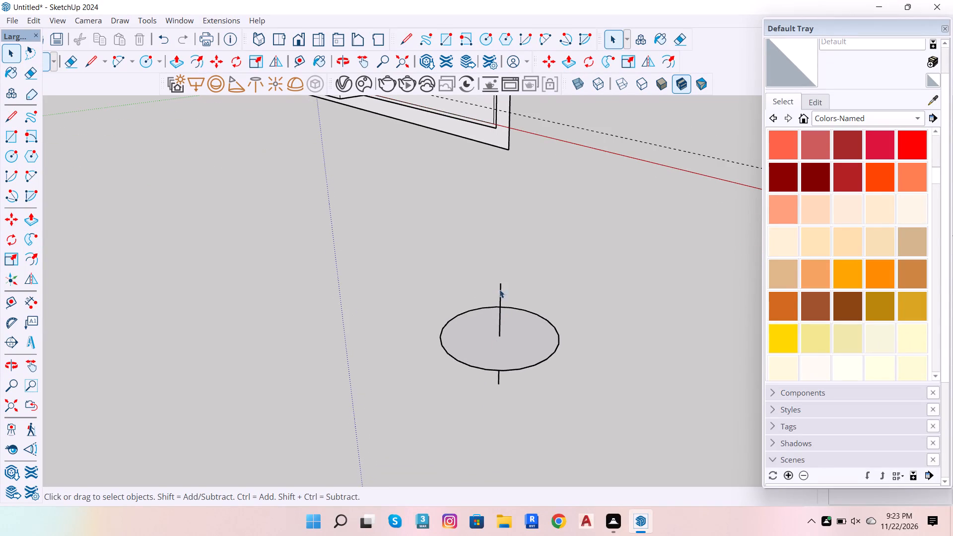
{"action": "left_click", "coordinate": [524, 333]}
{"action": "double_click", "coordinate": [524, 333]}
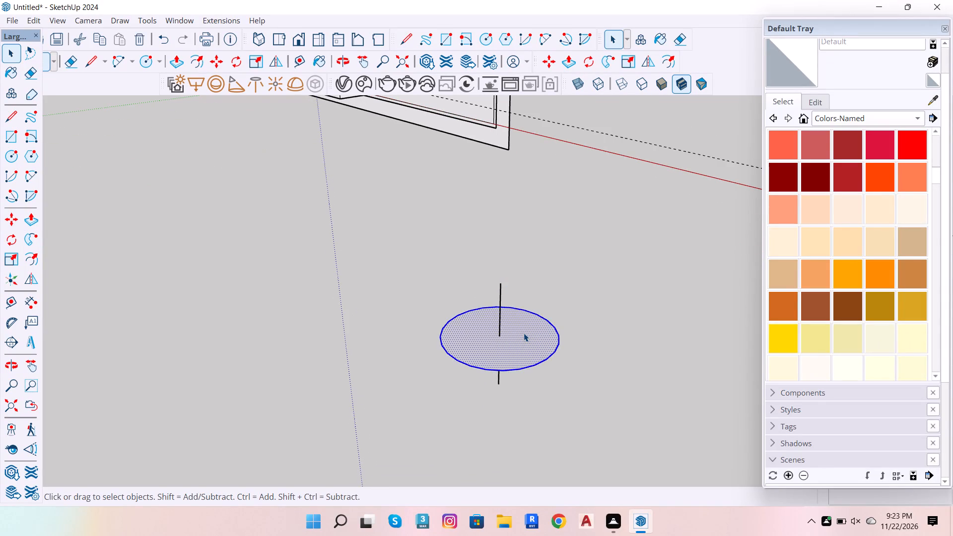
{"action": "key", "text": "Delete"}
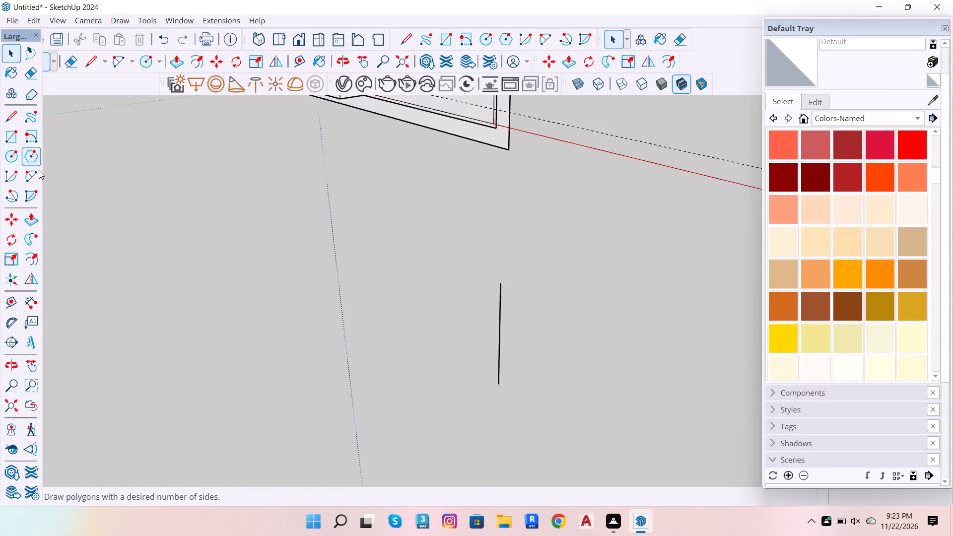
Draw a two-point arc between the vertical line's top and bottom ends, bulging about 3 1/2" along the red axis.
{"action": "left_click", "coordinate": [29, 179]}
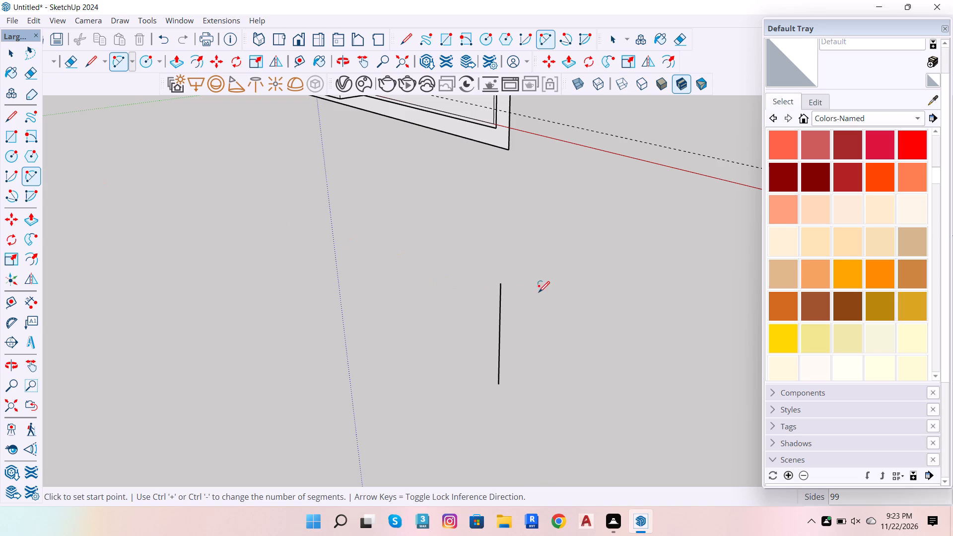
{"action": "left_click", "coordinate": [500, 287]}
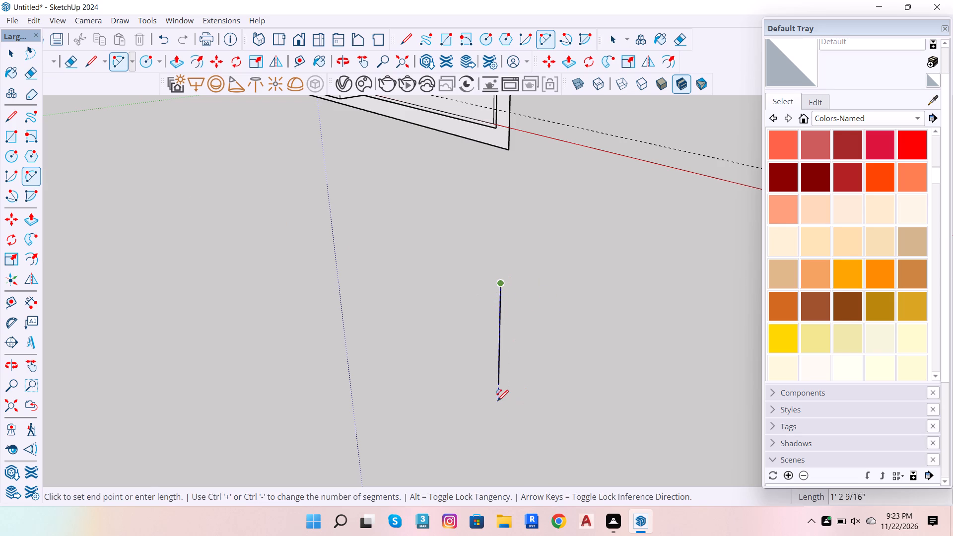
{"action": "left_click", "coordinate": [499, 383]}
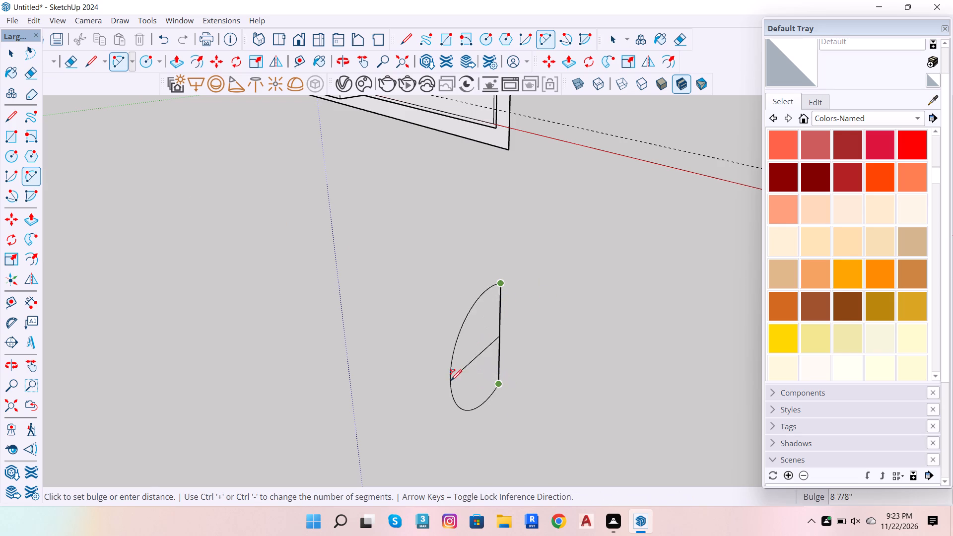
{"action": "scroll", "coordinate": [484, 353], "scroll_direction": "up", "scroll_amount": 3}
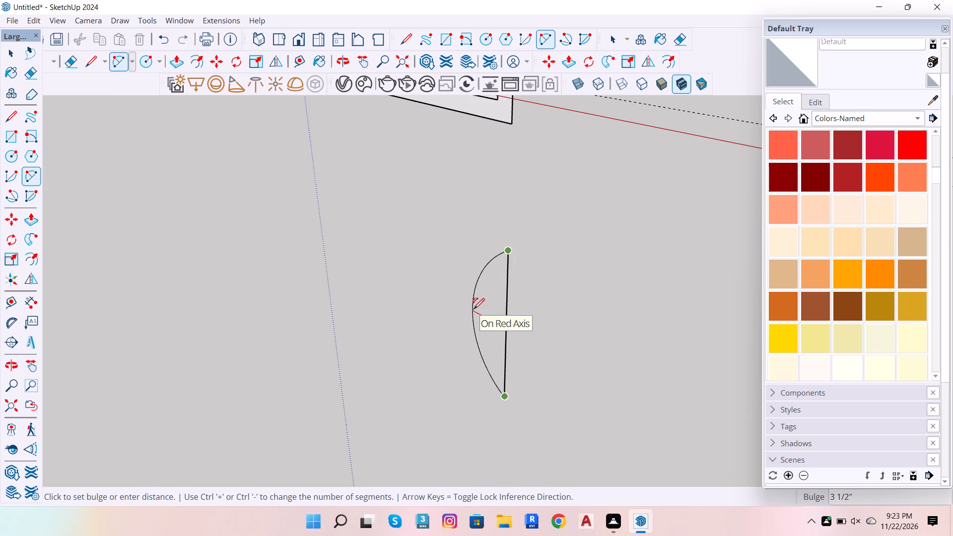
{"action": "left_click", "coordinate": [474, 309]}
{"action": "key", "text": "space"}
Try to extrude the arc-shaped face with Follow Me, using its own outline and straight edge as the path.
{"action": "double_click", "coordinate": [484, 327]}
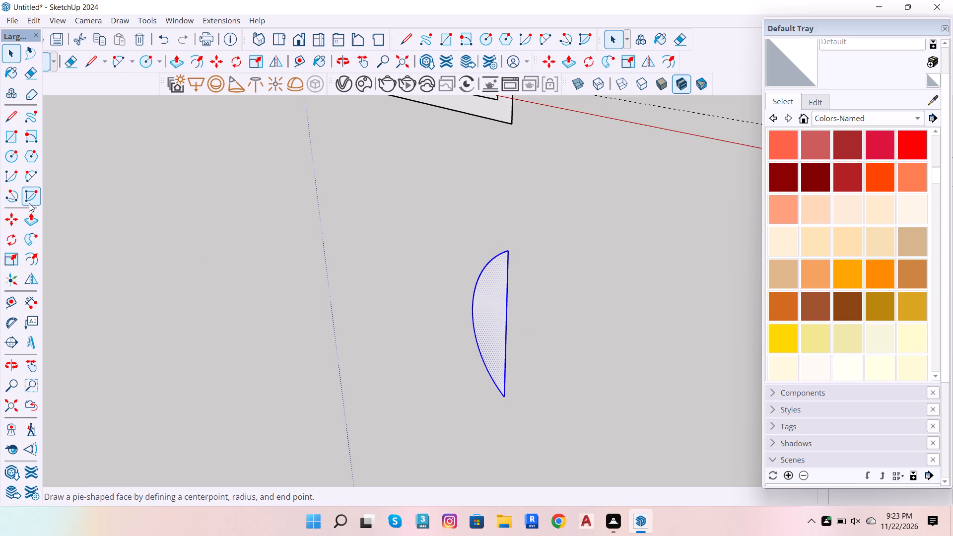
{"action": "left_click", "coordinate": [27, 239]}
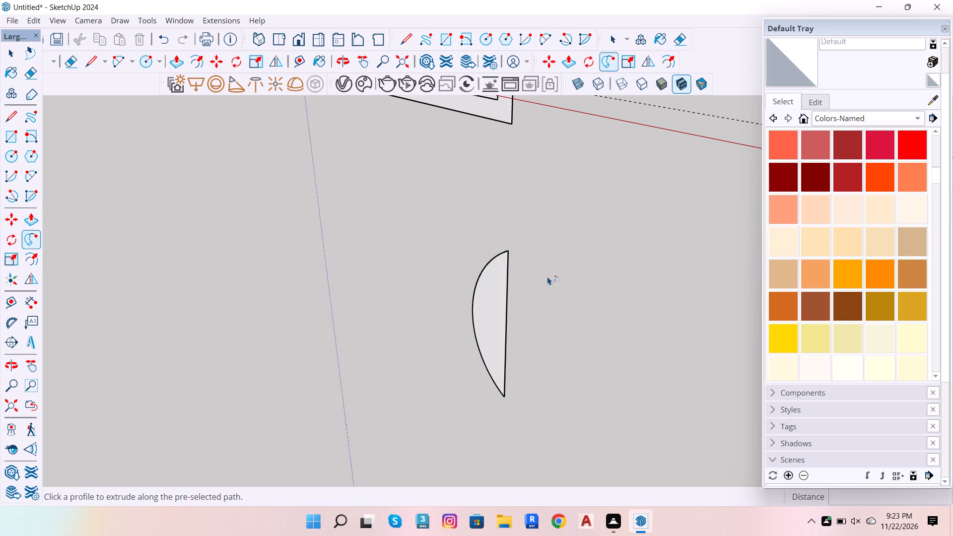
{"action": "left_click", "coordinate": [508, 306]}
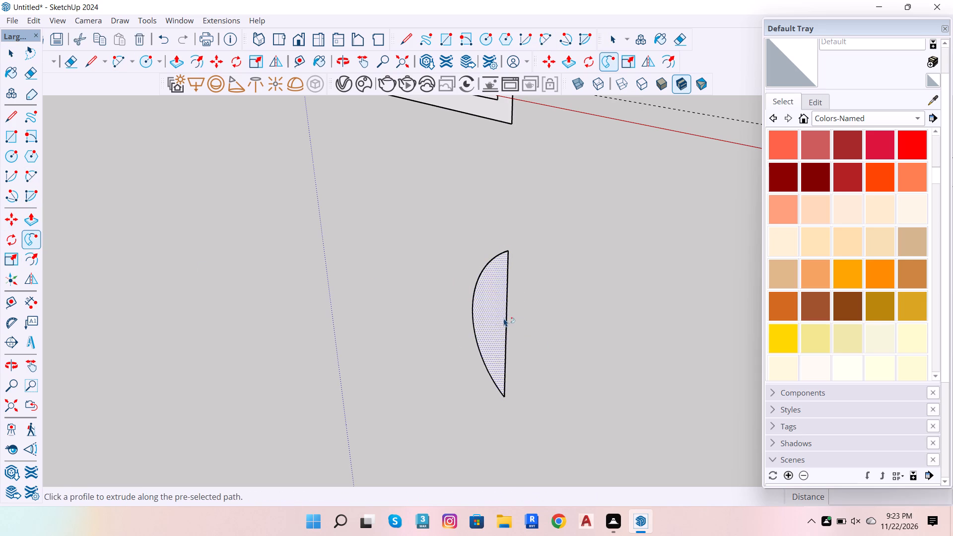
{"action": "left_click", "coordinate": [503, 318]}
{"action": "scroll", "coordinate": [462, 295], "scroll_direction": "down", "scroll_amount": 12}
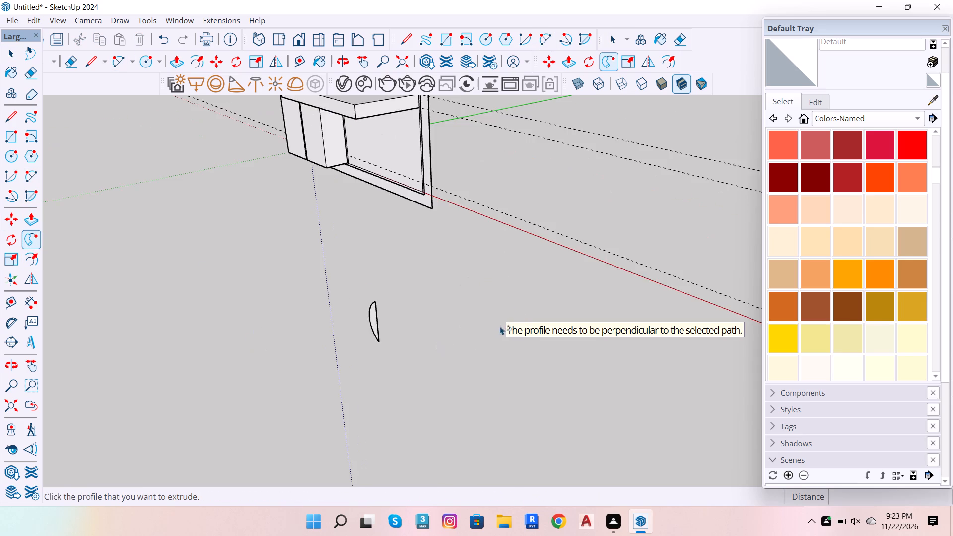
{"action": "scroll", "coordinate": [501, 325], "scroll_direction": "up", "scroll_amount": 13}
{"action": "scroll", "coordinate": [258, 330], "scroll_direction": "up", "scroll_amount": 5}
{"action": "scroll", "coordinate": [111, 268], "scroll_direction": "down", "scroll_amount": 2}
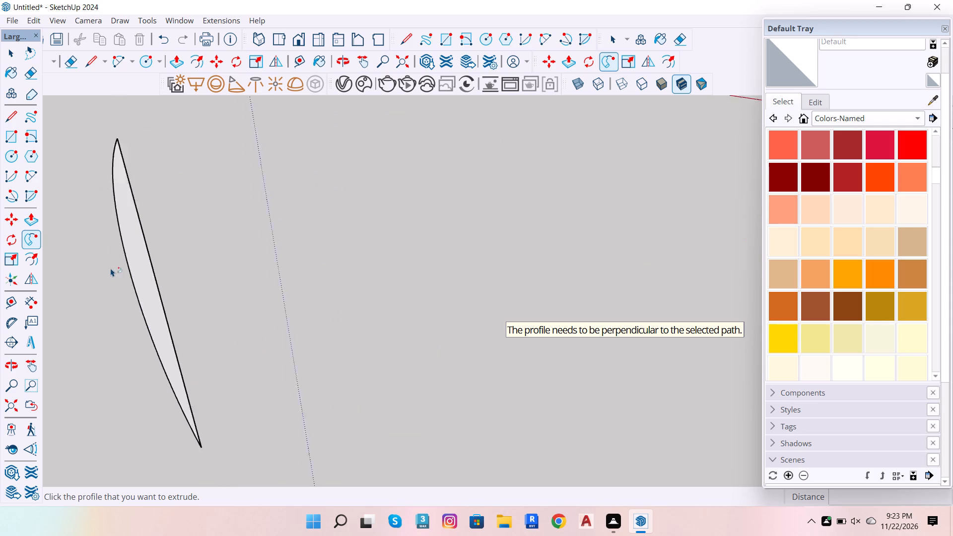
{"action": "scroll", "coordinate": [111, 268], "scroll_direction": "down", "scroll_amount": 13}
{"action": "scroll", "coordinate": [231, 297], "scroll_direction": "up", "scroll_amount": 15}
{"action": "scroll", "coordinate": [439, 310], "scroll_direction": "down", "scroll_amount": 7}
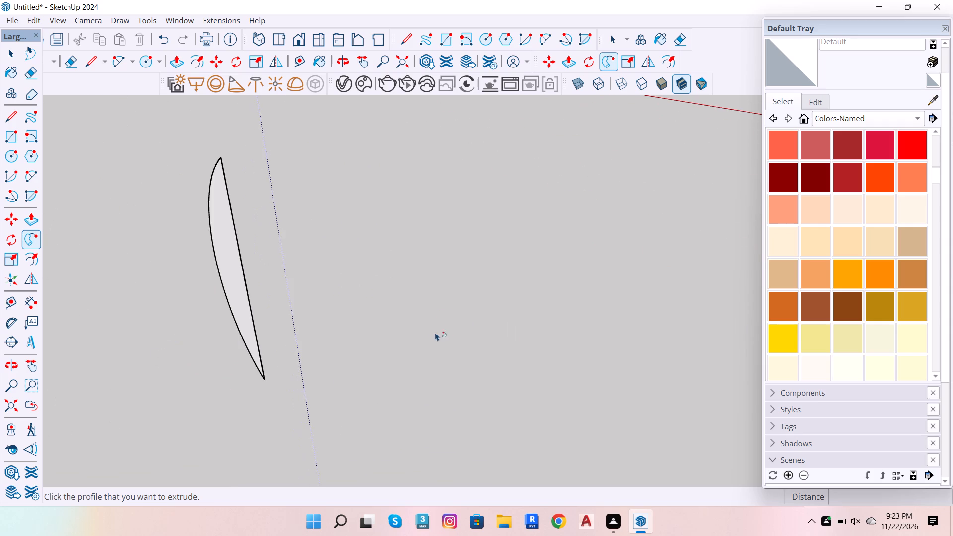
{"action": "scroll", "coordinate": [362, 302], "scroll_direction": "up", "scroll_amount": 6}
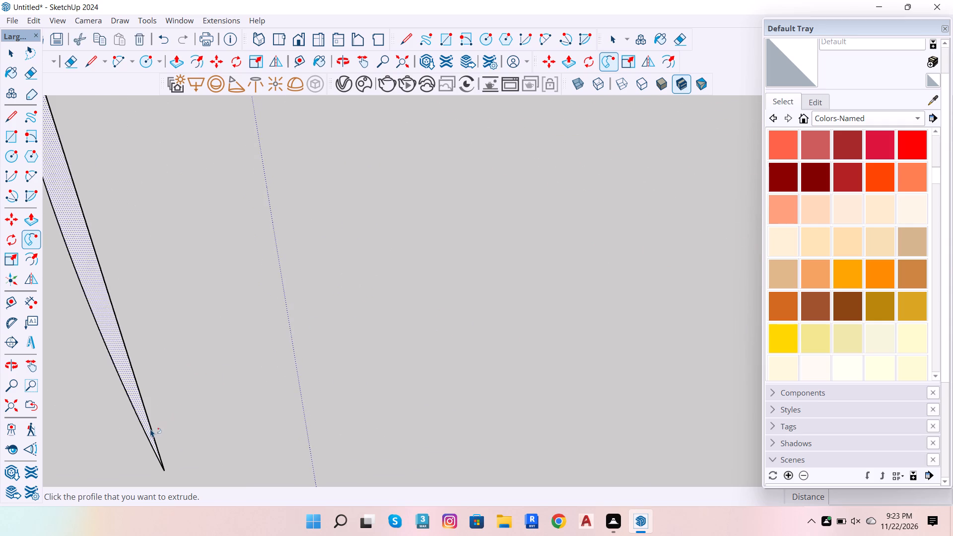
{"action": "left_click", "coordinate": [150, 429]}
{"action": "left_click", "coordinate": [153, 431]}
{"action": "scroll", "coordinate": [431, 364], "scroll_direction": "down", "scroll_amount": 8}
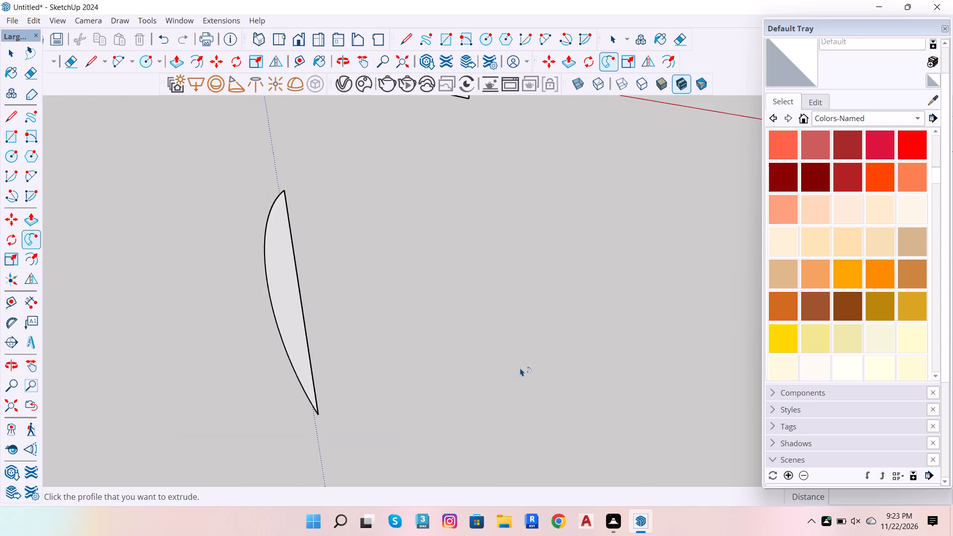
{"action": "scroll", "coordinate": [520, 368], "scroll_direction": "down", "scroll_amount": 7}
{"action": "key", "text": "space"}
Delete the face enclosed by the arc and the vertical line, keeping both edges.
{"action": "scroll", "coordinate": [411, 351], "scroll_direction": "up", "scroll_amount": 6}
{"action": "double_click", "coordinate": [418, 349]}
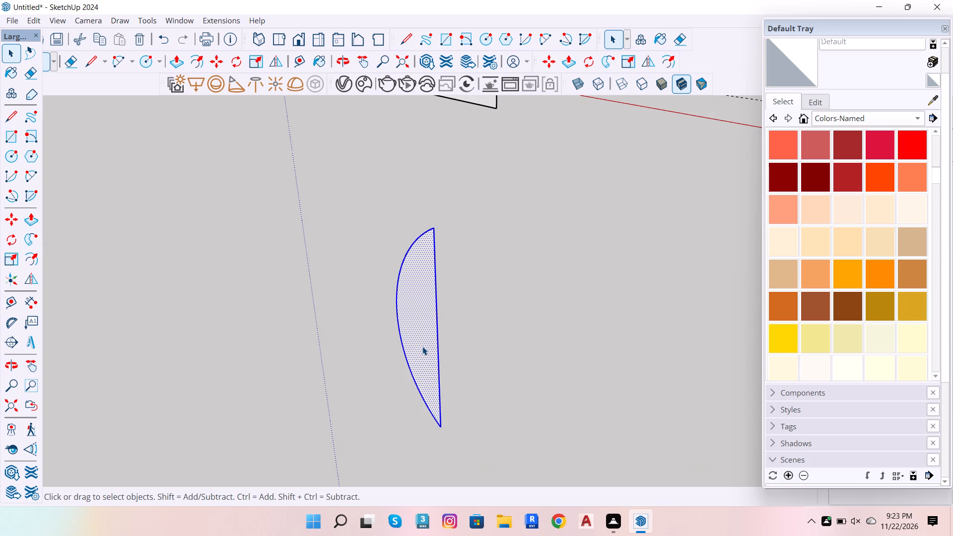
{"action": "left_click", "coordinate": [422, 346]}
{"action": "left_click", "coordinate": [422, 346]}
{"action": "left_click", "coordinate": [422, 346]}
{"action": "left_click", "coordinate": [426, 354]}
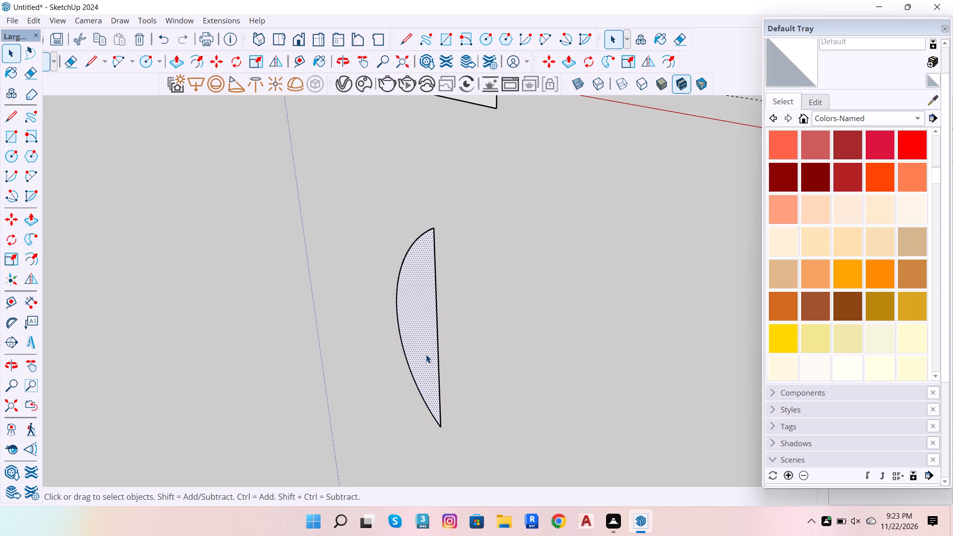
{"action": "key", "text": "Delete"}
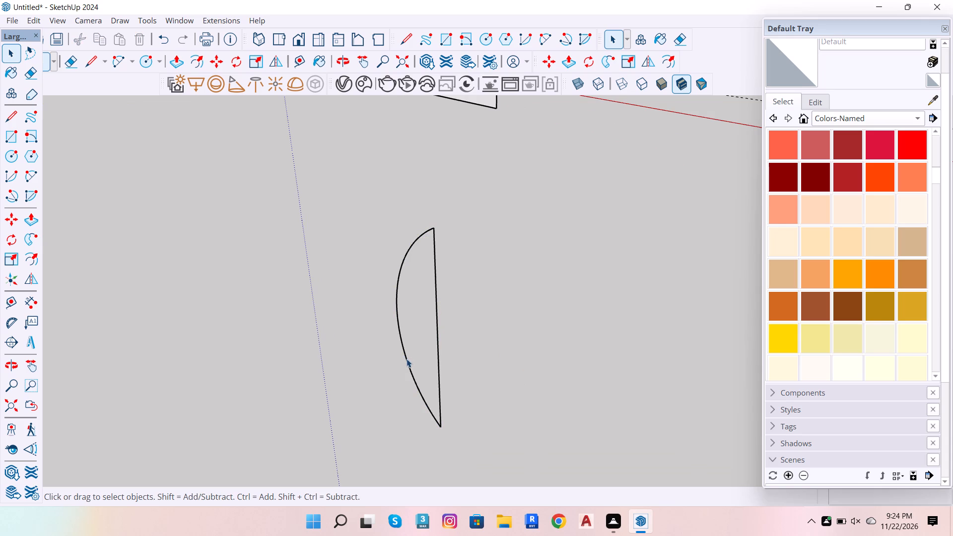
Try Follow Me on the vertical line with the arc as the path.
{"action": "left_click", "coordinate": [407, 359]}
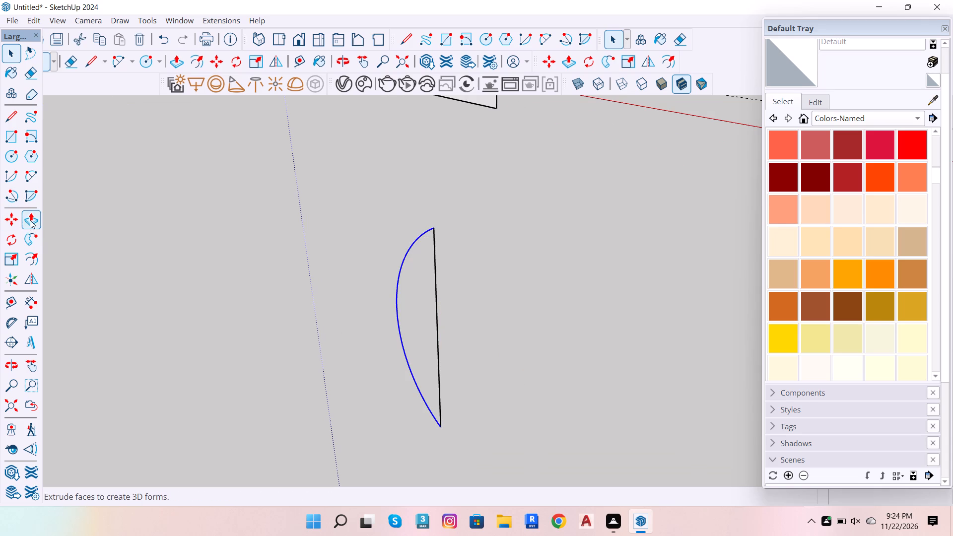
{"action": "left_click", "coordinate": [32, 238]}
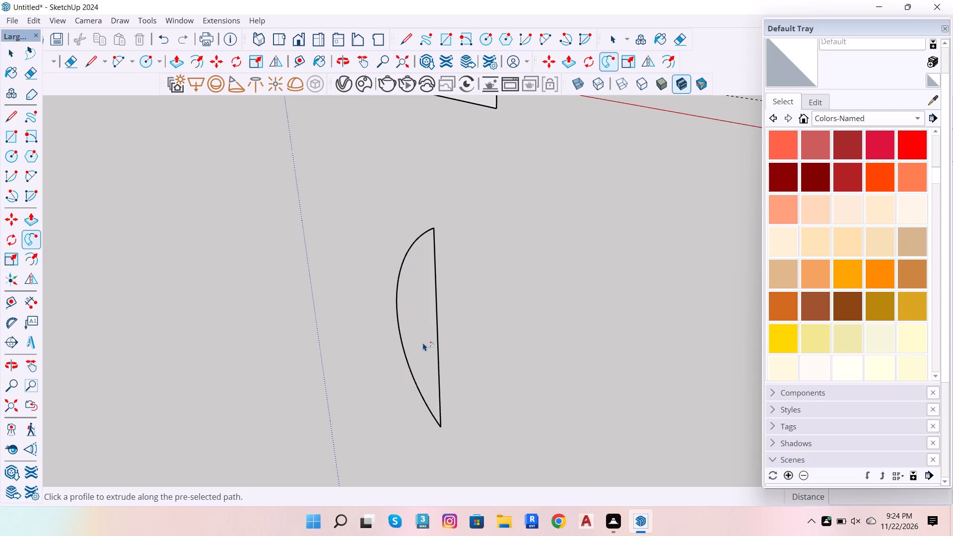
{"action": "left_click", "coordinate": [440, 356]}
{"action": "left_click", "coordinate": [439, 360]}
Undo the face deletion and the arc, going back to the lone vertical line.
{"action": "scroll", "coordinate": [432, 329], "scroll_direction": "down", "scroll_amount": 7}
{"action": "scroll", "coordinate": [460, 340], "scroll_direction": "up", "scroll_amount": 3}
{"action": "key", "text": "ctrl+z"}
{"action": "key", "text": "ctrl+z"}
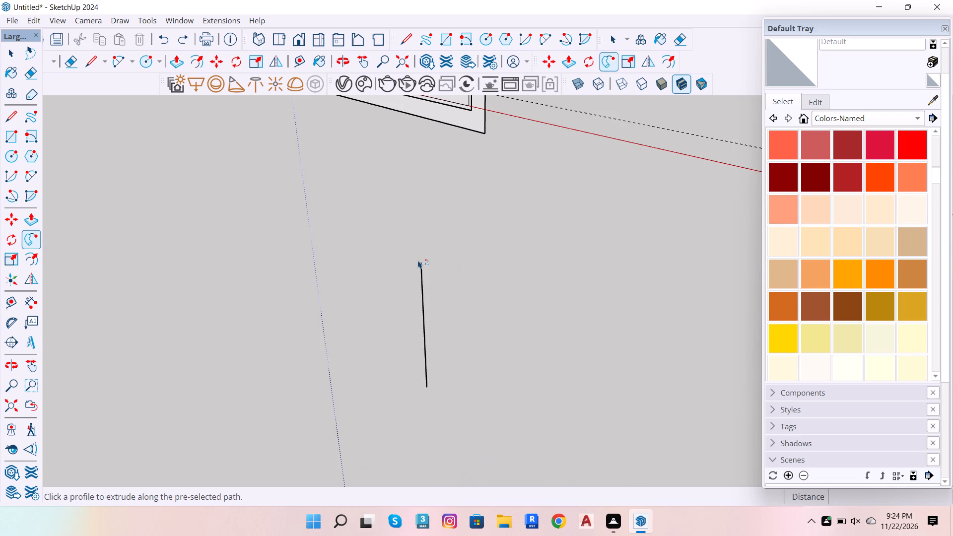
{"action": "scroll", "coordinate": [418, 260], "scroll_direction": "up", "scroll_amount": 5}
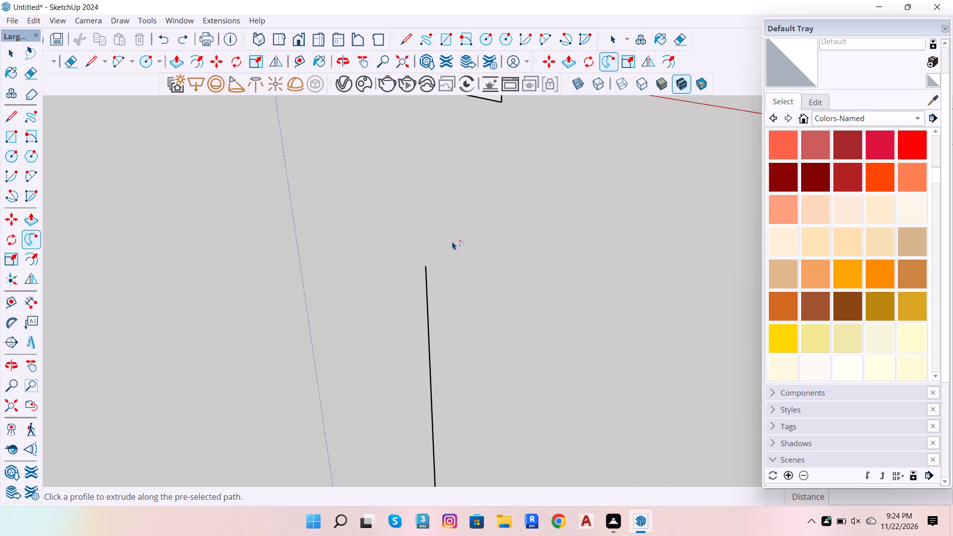
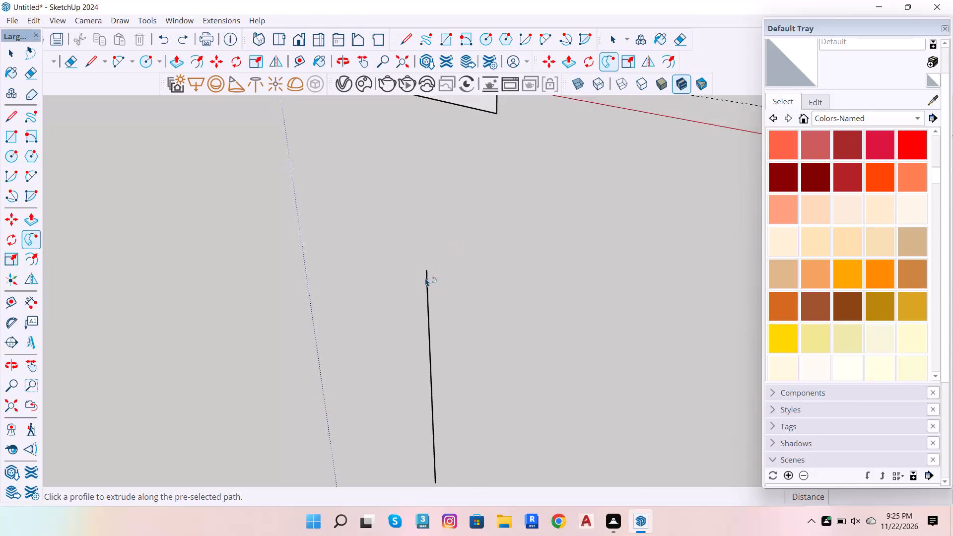
Examine the lone vertical line and its position relative to the front of the cabinet with the desk shelf.
{"action": "scroll", "coordinate": [425, 278], "scroll_direction": "down", "scroll_amount": 4}
{"action": "scroll", "coordinate": [446, 294], "scroll_direction": "up", "scroll_amount": 4}
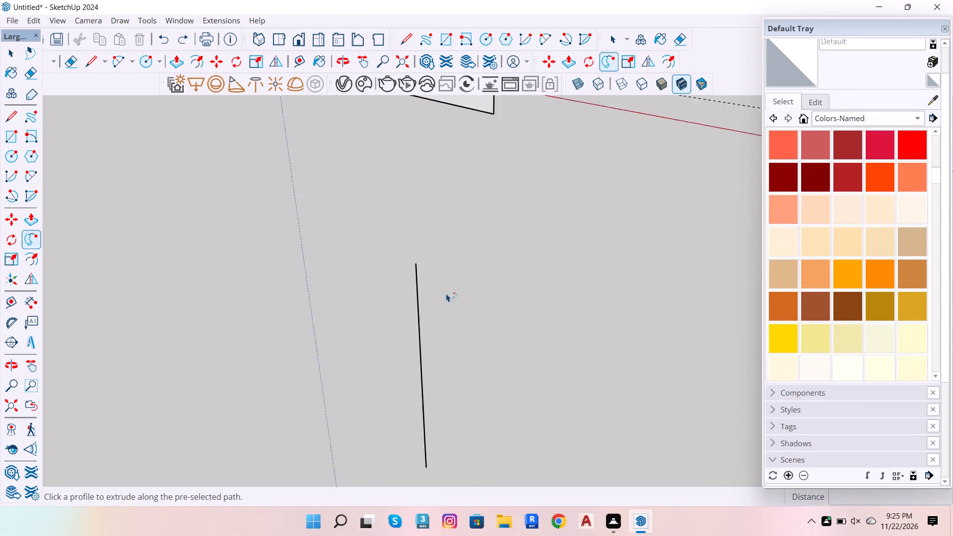
{"action": "scroll", "coordinate": [393, 257], "scroll_direction": "up", "scroll_amount": 5}
{"action": "scroll", "coordinate": [430, 246], "scroll_direction": "down", "scroll_amount": 4}
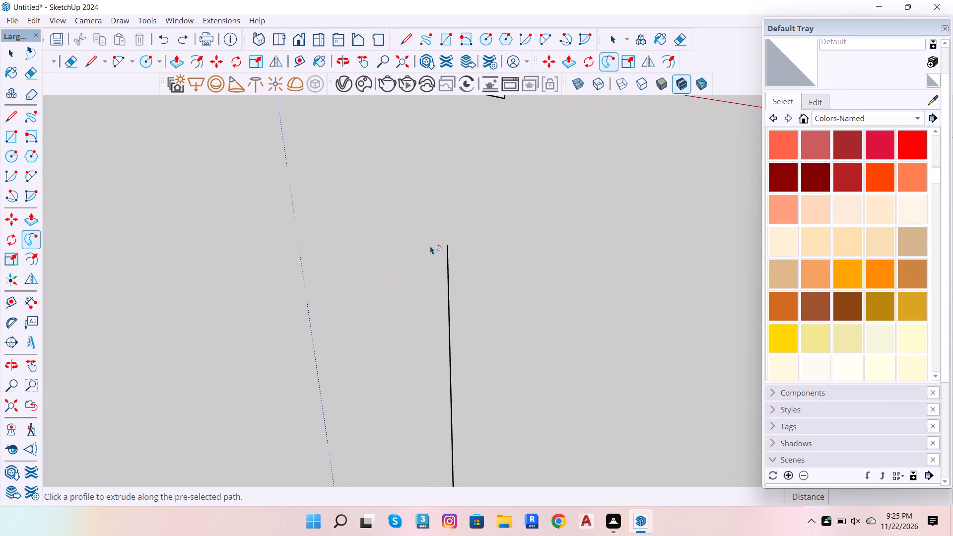
{"action": "scroll", "coordinate": [430, 246], "scroll_direction": "down", "scroll_amount": 4}
{"action": "scroll", "coordinate": [436, 355], "scroll_direction": "down", "scroll_amount": 6}
{"action": "scroll", "coordinate": [509, 293], "scroll_direction": "down", "scroll_amount": 7}
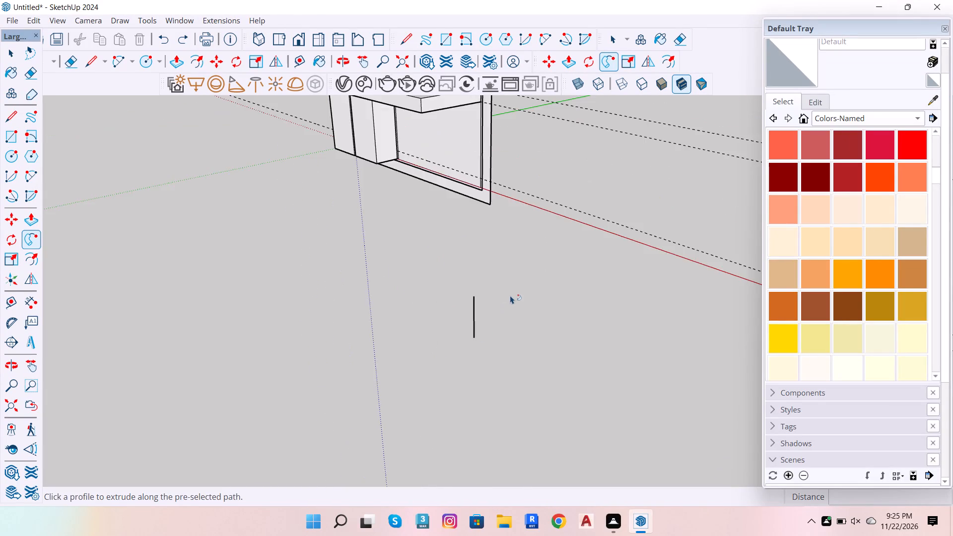
{"action": "scroll", "coordinate": [510, 295], "scroll_direction": "down", "scroll_amount": 5}
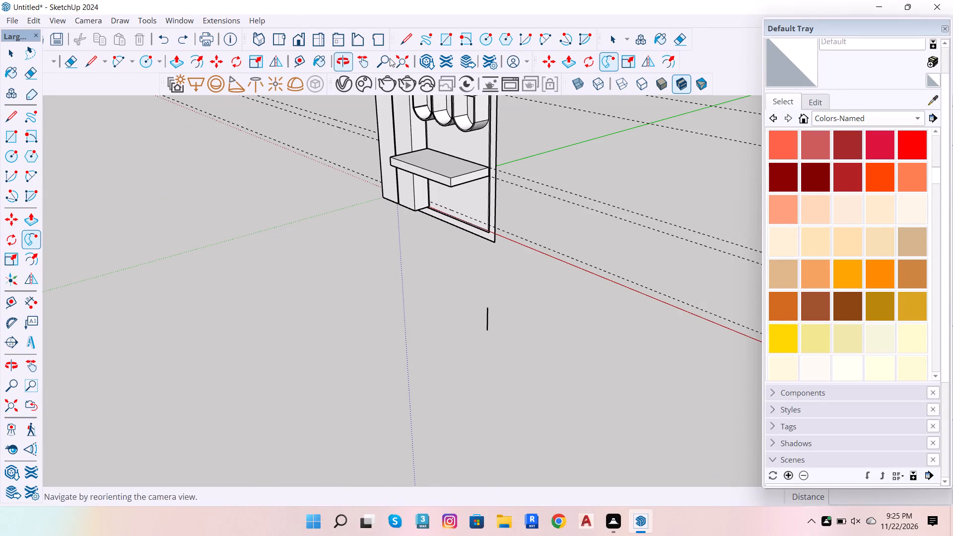
{"action": "left_click", "coordinate": [350, 61]}
{"action": "left_click_drag", "start_coordinate": [437, 256], "coordinate": [447, 268]}
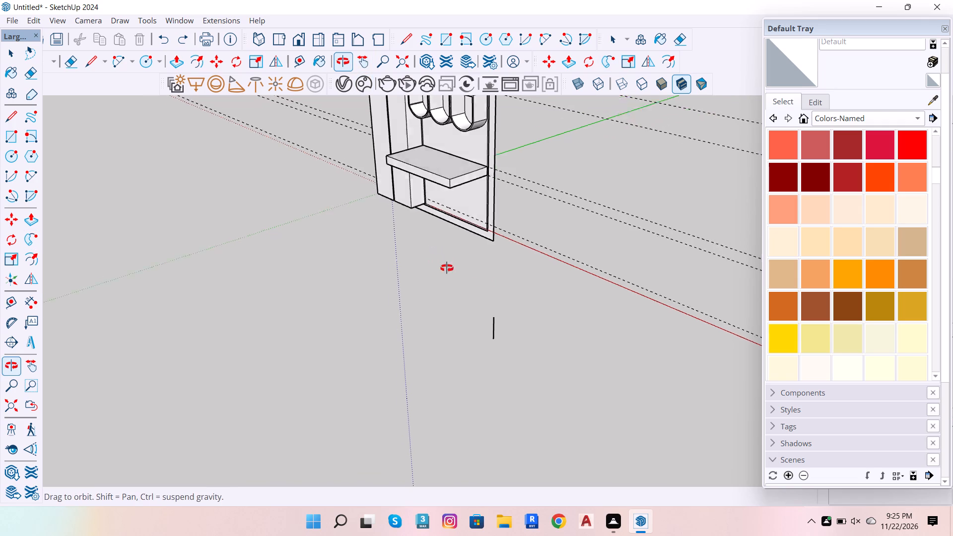
{"action": "left_click_drag", "start_coordinate": [447, 268], "coordinate": [589, 206]}
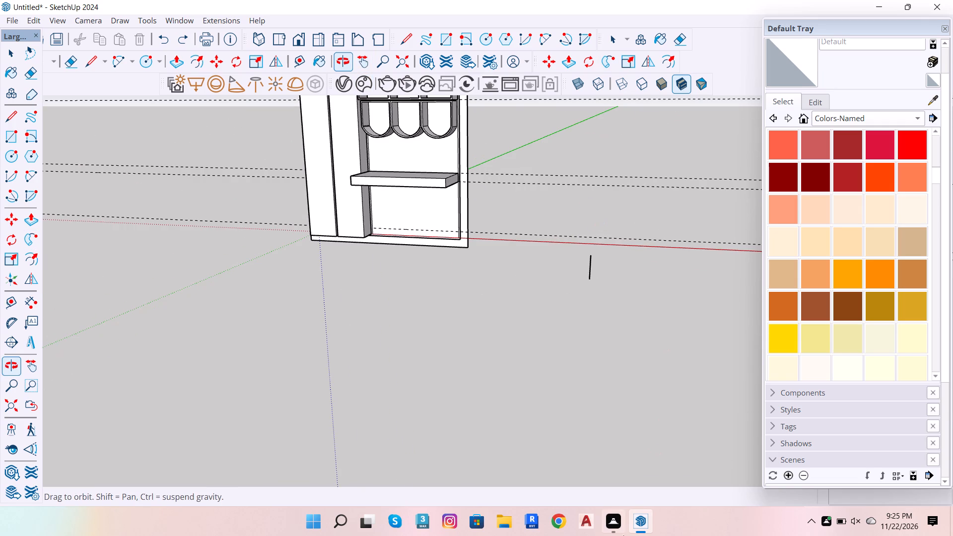
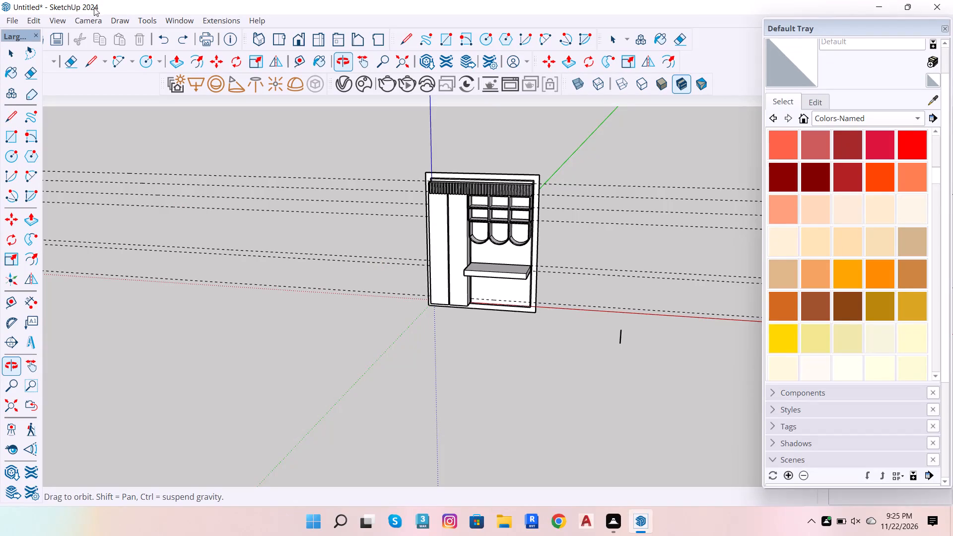
Delete all construction guides from the model.
{"action": "left_click", "coordinate": [60, 17]}
{"action": "left_click", "coordinate": [35, 19]}
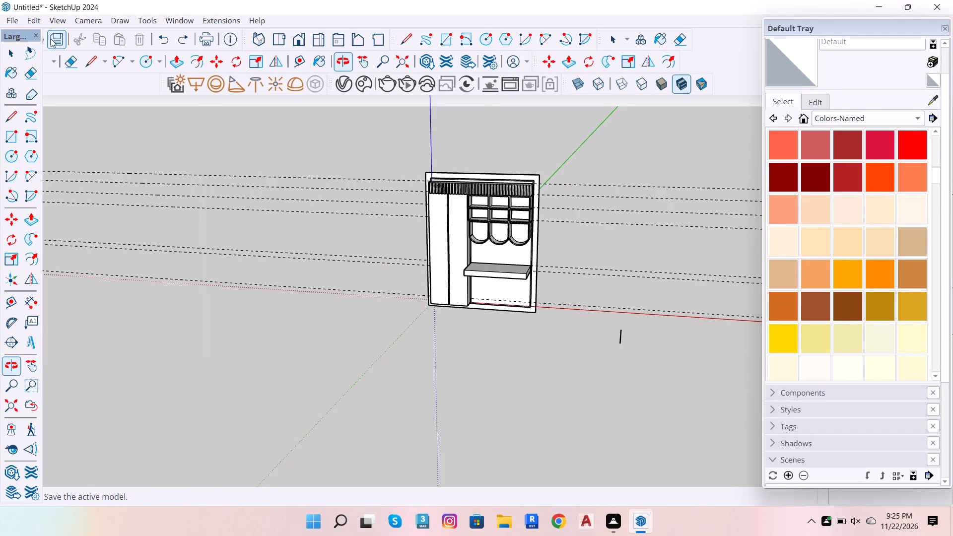
{"action": "left_click", "coordinate": [33, 19]}
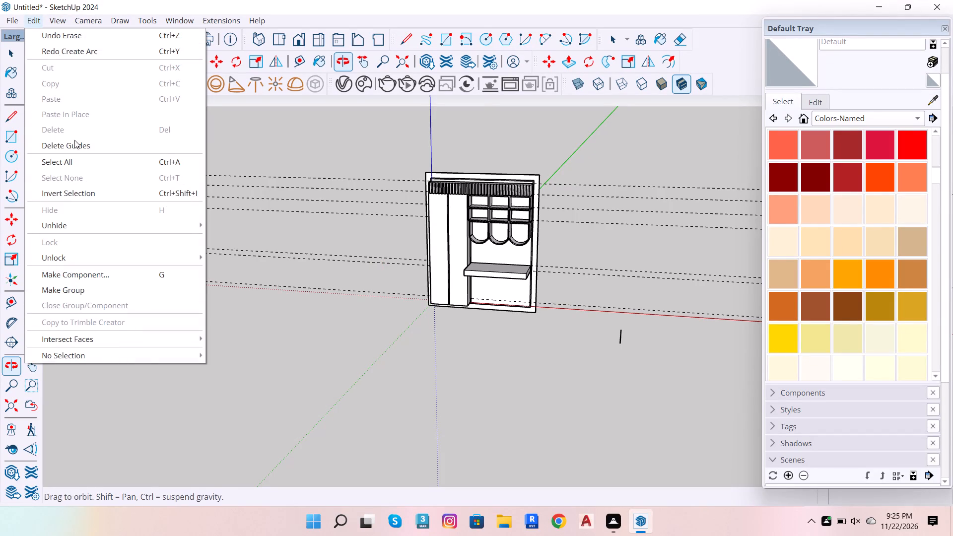
{"action": "left_click", "coordinate": [76, 143]}
Erase the lone vertical line standing in front of the cabinet.
{"action": "scroll", "coordinate": [364, 258], "scroll_direction": "down", "scroll_amount": 6}
{"action": "scroll", "coordinate": [439, 303], "scroll_direction": "up", "scroll_amount": 6}
{"action": "left_click_drag", "start_coordinate": [398, 217], "coordinate": [464, 273]}
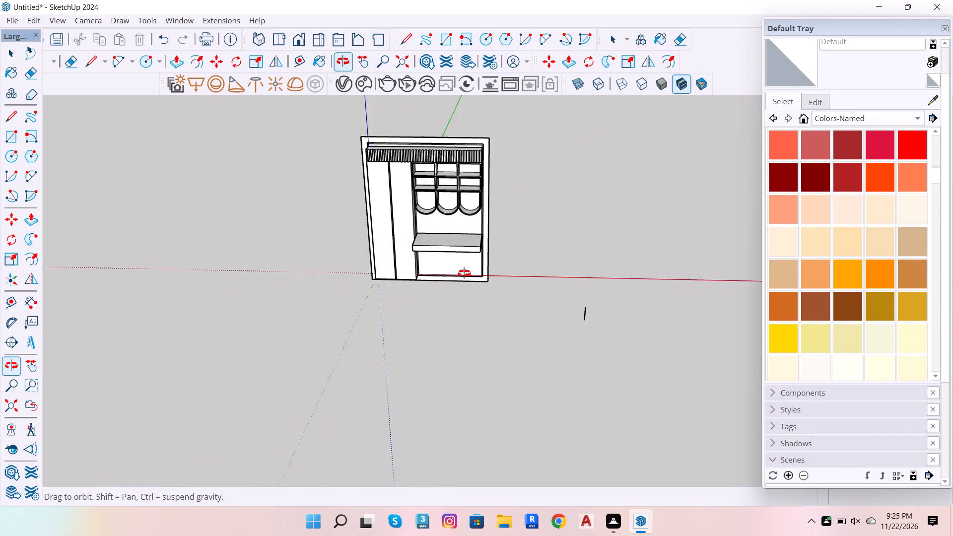
{"action": "left_click_drag", "start_coordinate": [464, 273], "coordinate": [267, 273]}
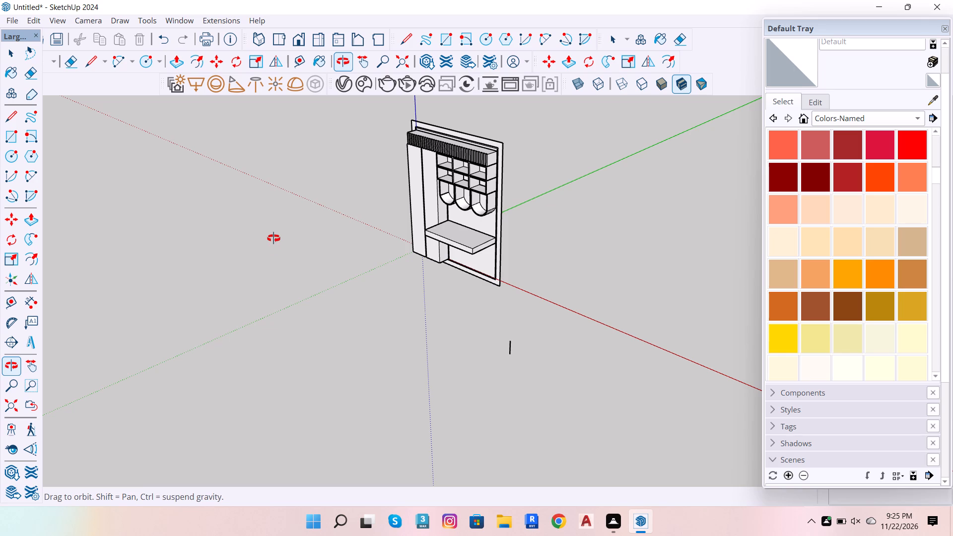
{"action": "scroll", "coordinate": [253, 274], "scroll_direction": "down", "scroll_amount": 4}
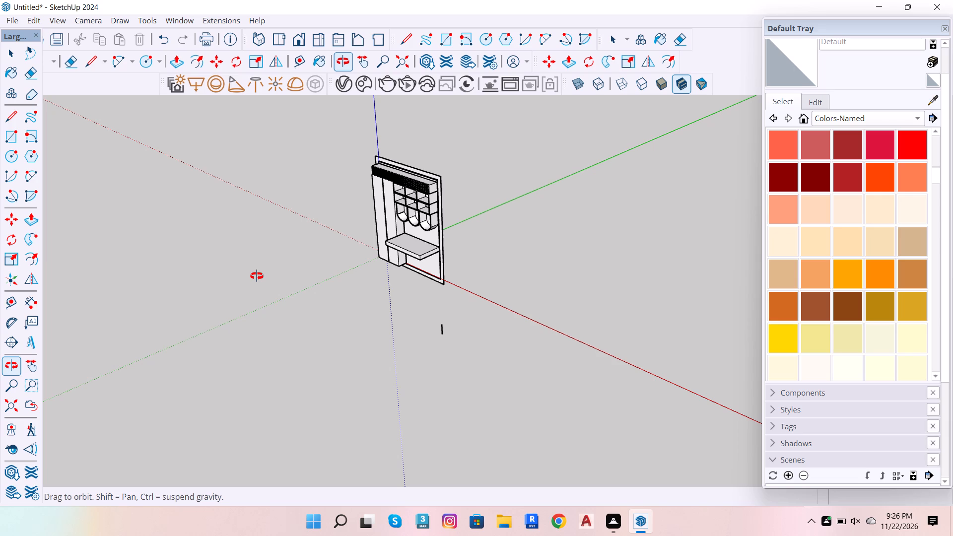
{"action": "scroll", "coordinate": [368, 292], "scroll_direction": "down", "scroll_amount": 6}
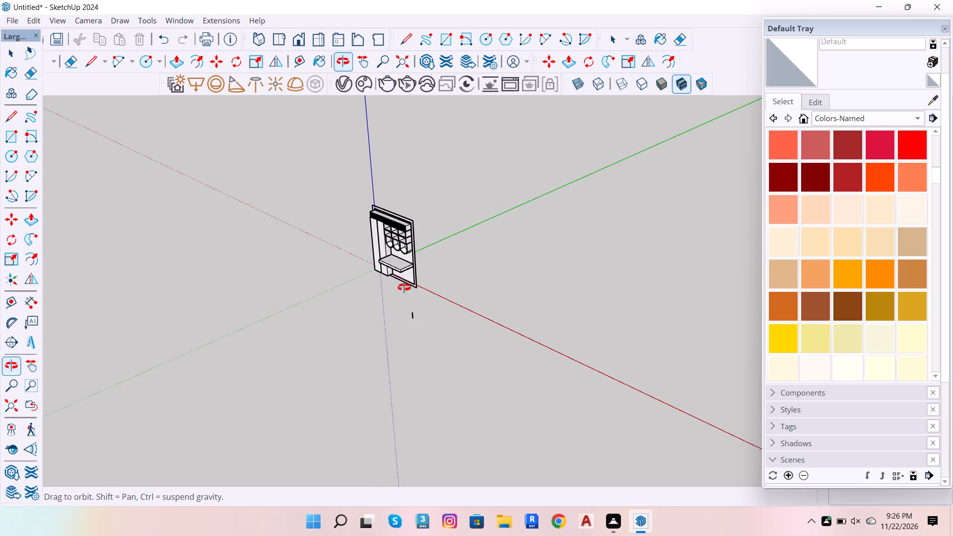
{"action": "scroll", "coordinate": [404, 287], "scroll_direction": "up", "scroll_amount": 5}
{"action": "left_click_drag", "start_coordinate": [317, 296], "coordinate": [438, 289]}
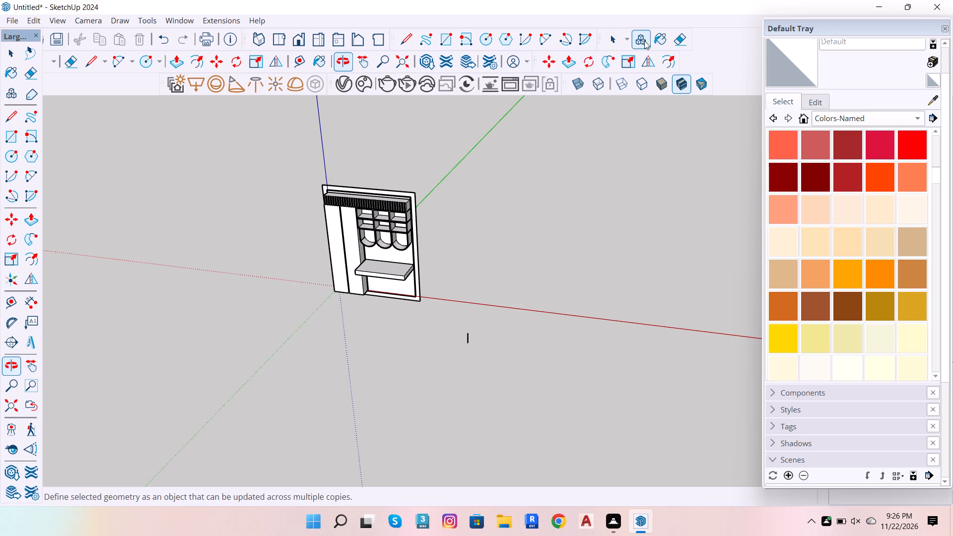
{"action": "left_click", "coordinate": [674, 41]}
{"action": "left_click_drag", "start_coordinate": [497, 333], "coordinate": [419, 357]}
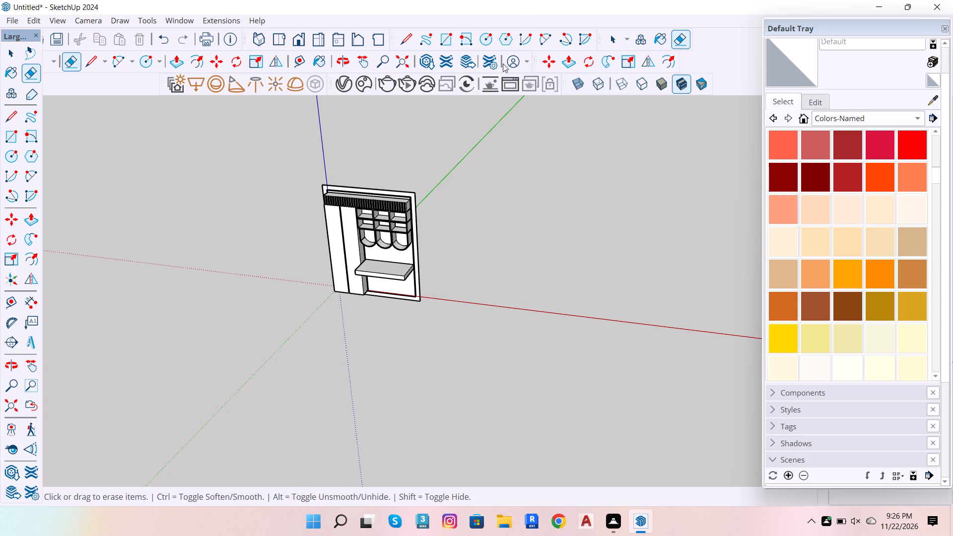
Examine the cabinet's front, checking the arched compartments, the desk shelf and the open bay beneath it.
{"action": "left_click", "coordinate": [340, 59]}
{"action": "left_click_drag", "start_coordinate": [340, 243], "coordinate": [349, 187]}
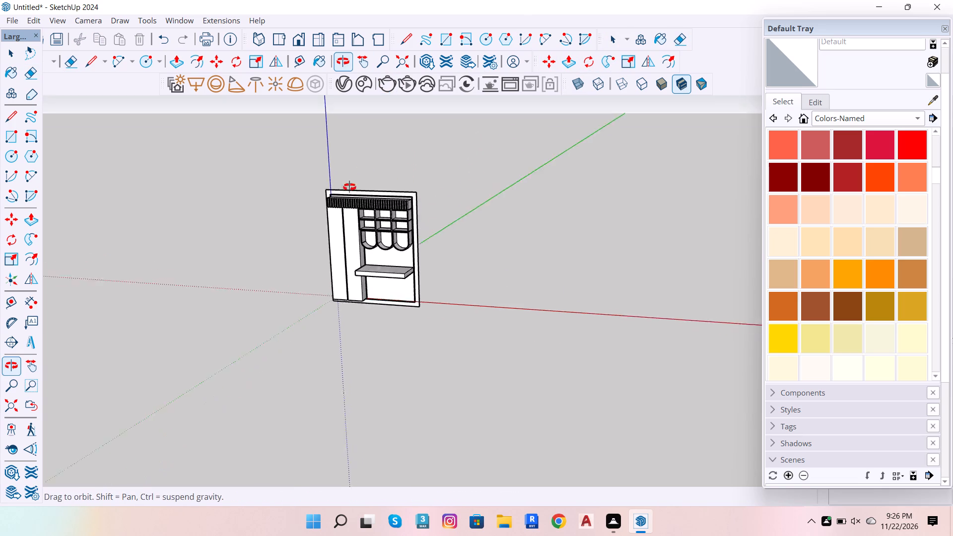
{"action": "left_click_drag", "start_coordinate": [349, 187], "coordinate": [432, 215]}
{"action": "scroll", "coordinate": [307, 311], "scroll_direction": "up", "scroll_amount": 9}
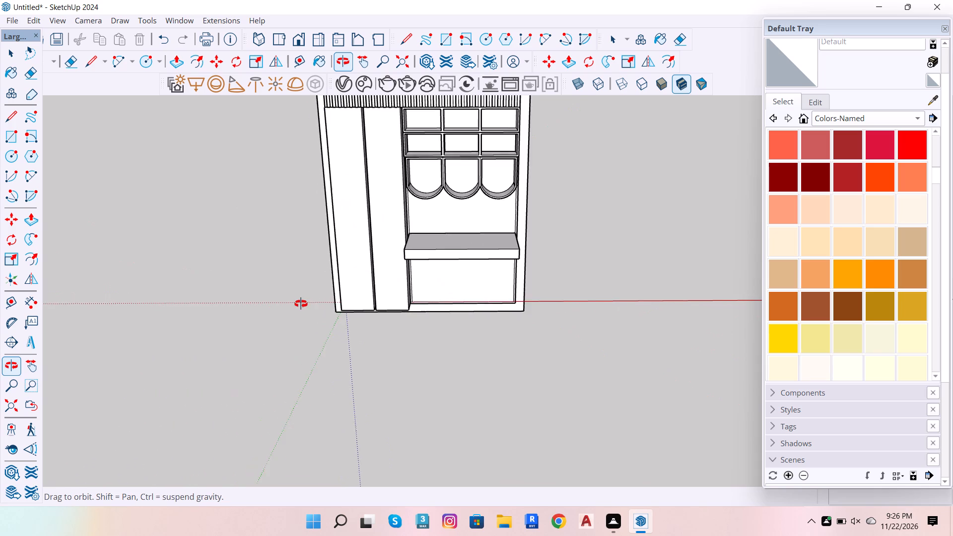
{"action": "scroll", "coordinate": [301, 304], "scroll_direction": "up", "scroll_amount": 1}
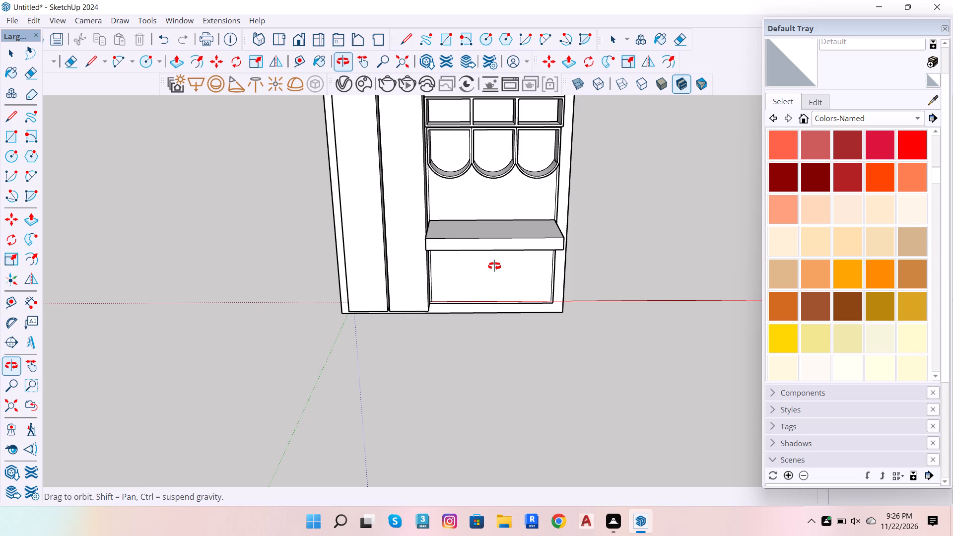
{"action": "scroll", "coordinate": [500, 257], "scroll_direction": "down", "scroll_amount": 7}
{"action": "scroll", "coordinate": [509, 249], "scroll_direction": "up", "scroll_amount": 5}
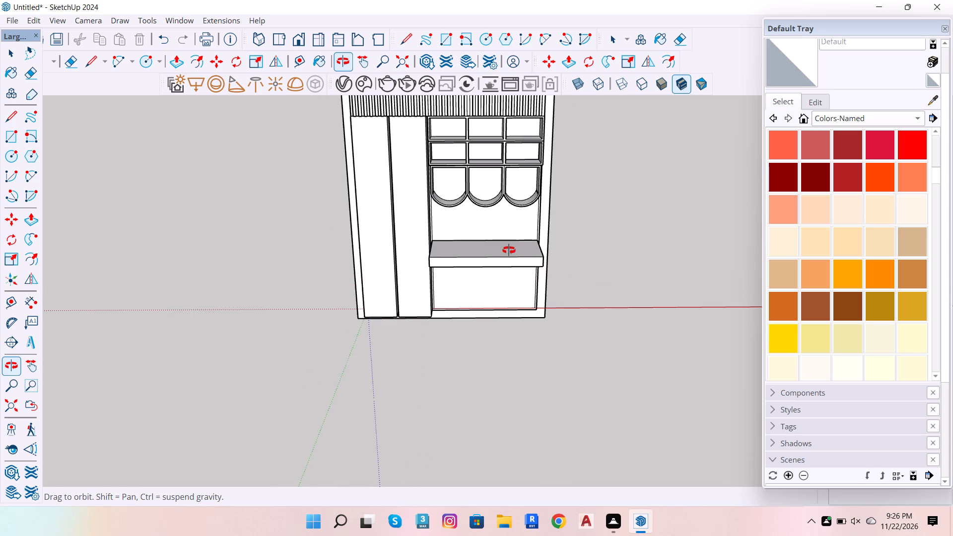
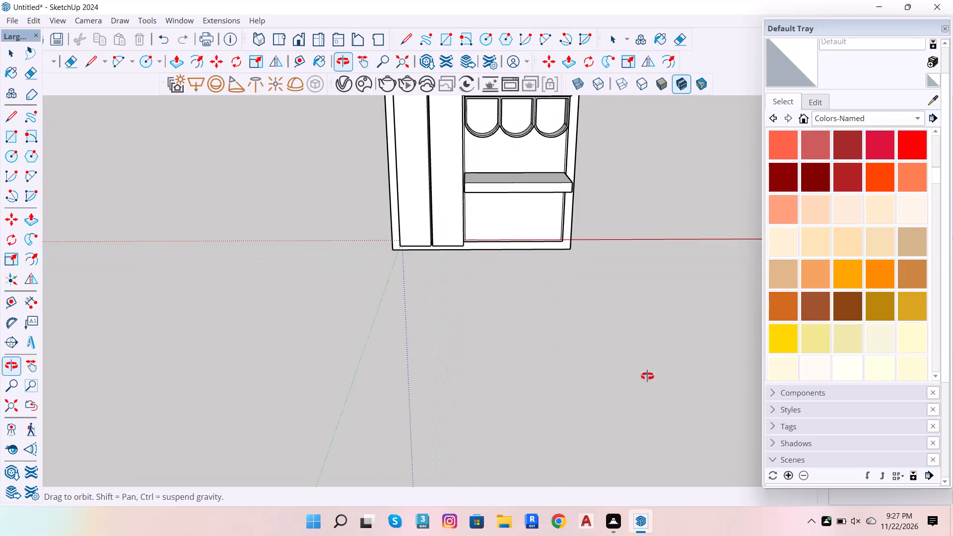
Examine the whole cabinet from an angle and from the front, covering the fluted band, tall door panels, compartments and projecting desk shelf.
{"action": "left_click_drag", "start_coordinate": [536, 384], "coordinate": [679, 535]}
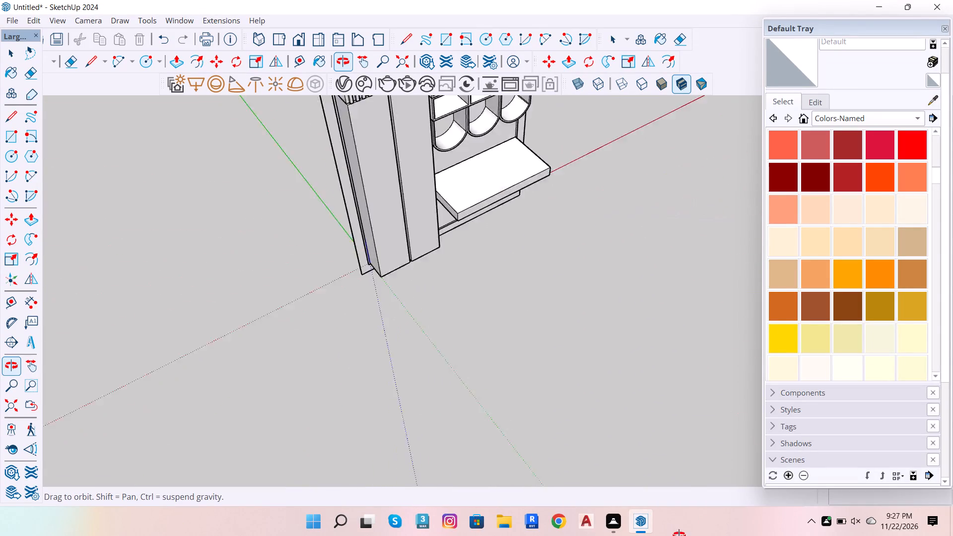
{"action": "left_click_drag", "start_coordinate": [679, 535], "coordinate": [536, 366]}
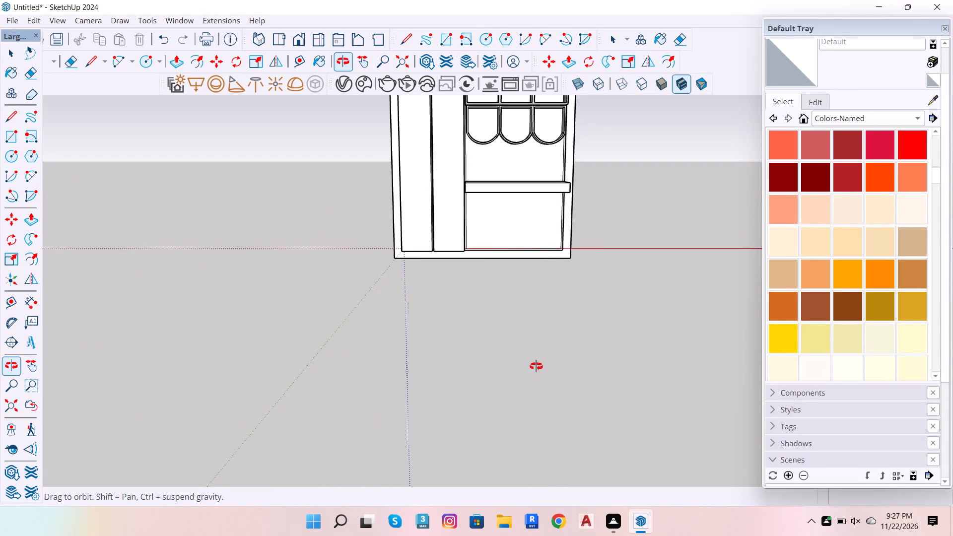
{"action": "left_click_drag", "start_coordinate": [536, 366], "coordinate": [536, 366]}
{"action": "scroll", "coordinate": [491, 418], "scroll_direction": "down", "scroll_amount": 6}
{"action": "scroll", "coordinate": [482, 220], "scroll_direction": "up", "scroll_amount": 6}
{"action": "left_click_drag", "start_coordinate": [443, 217], "coordinate": [442, 183]}
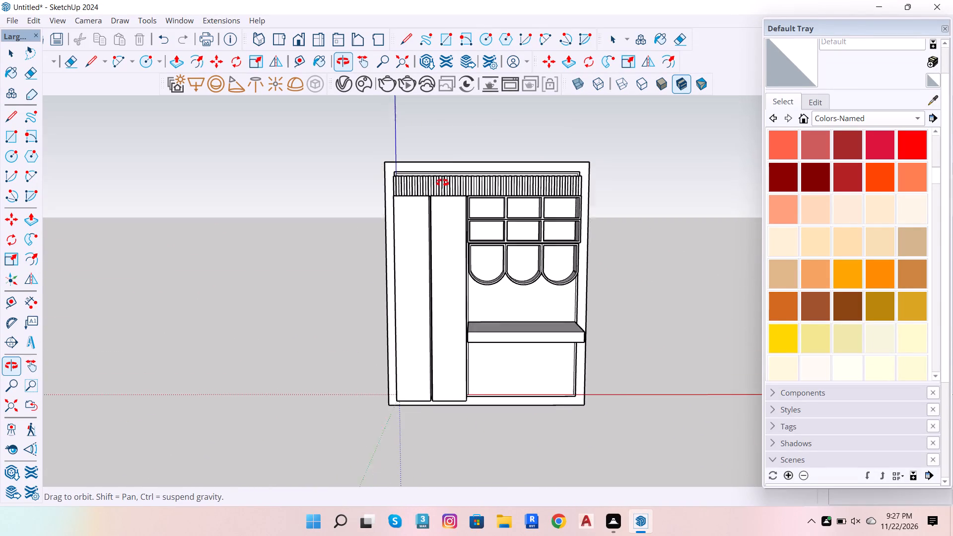
{"action": "left_click_drag", "start_coordinate": [442, 183], "coordinate": [451, 155]}
{"action": "scroll", "coordinate": [487, 206], "scroll_direction": "down", "scroll_amount": 5}
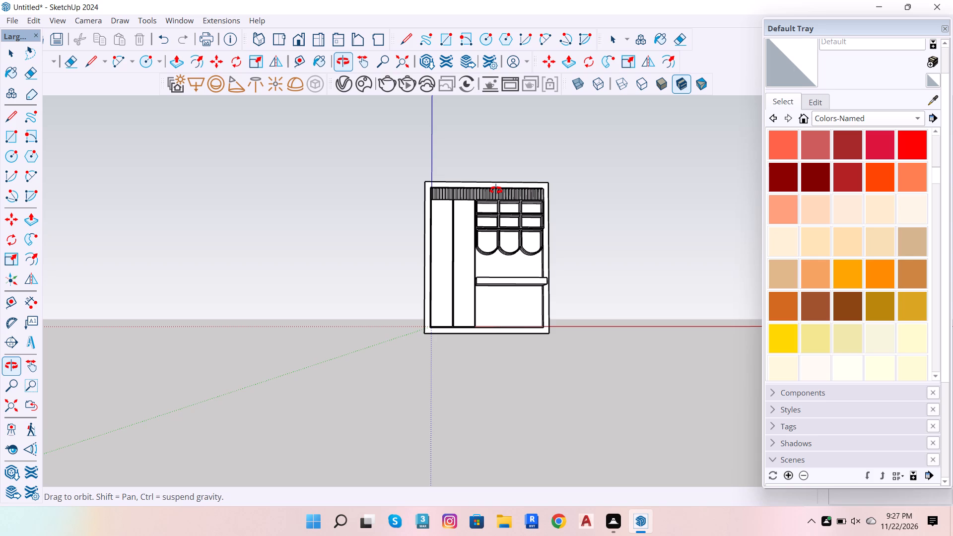
{"action": "scroll", "coordinate": [496, 190], "scroll_direction": "down", "scroll_amount": 4}
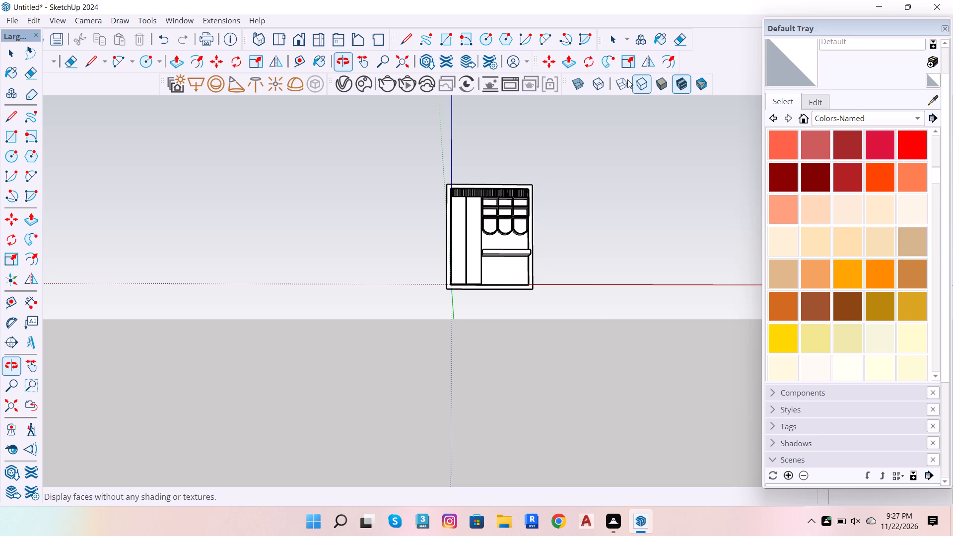
{"action": "scroll", "coordinate": [466, 212], "scroll_direction": "up", "scroll_amount": 7}
{"action": "scroll", "coordinate": [566, 259], "scroll_direction": "up", "scroll_amount": 4}
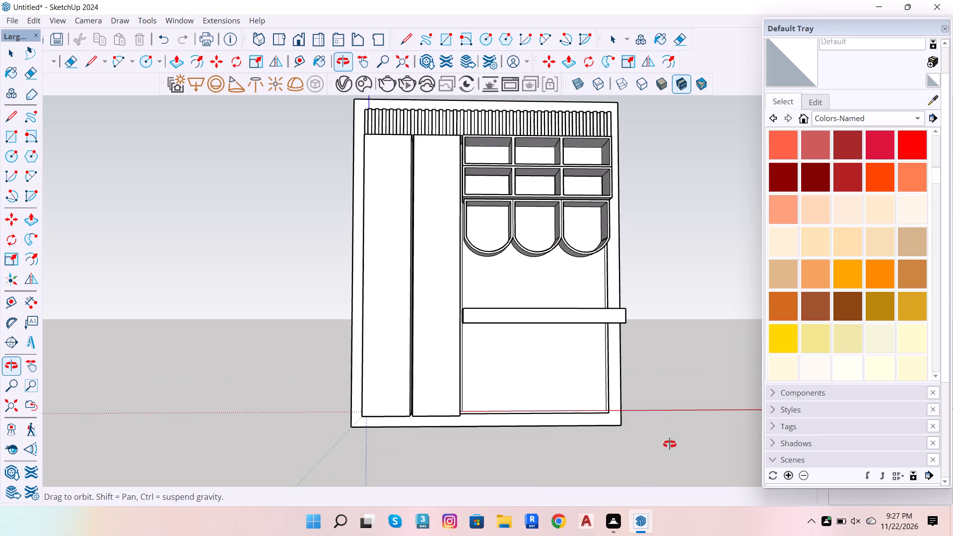
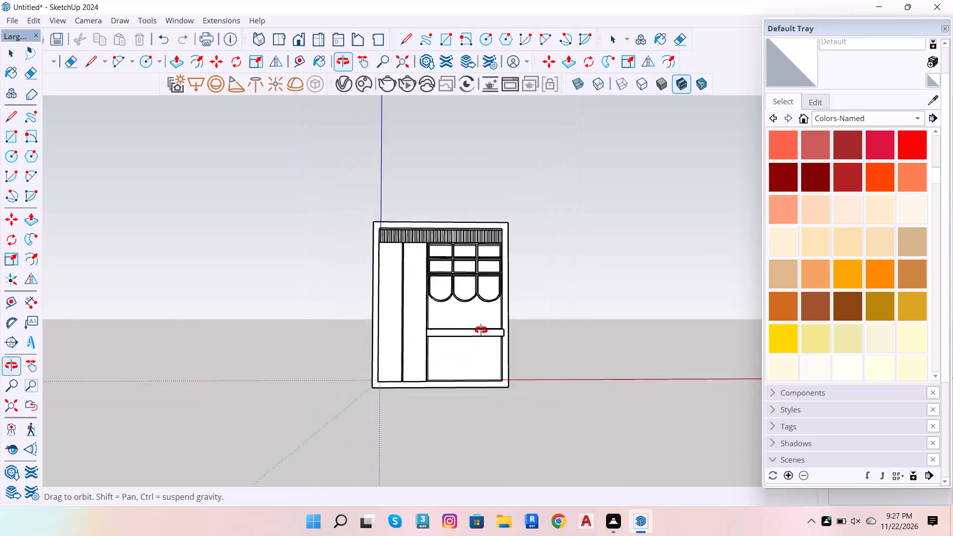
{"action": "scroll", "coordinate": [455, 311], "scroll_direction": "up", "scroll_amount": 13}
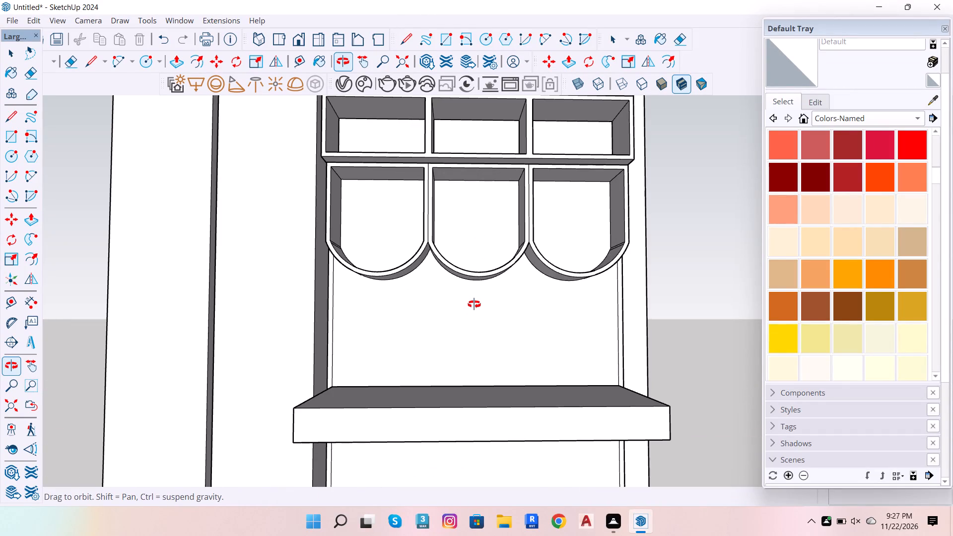
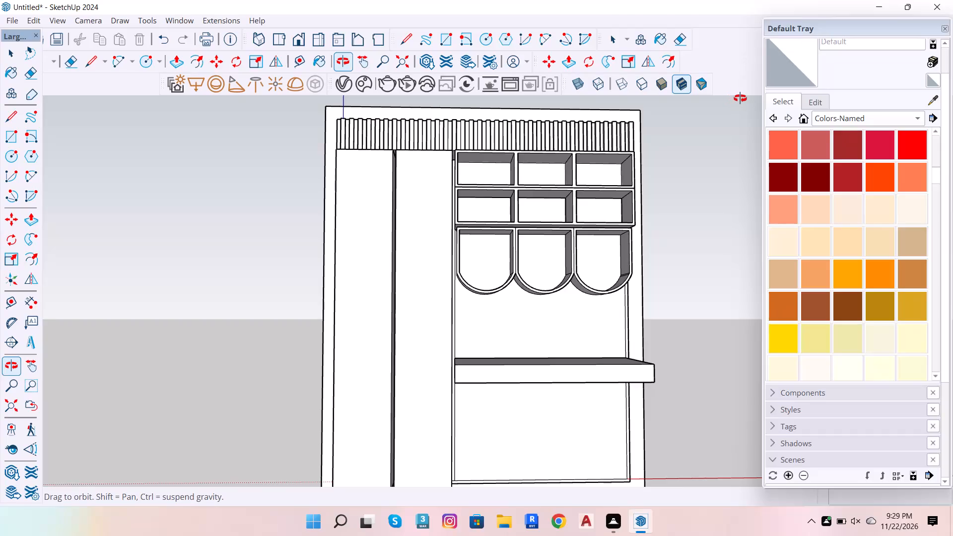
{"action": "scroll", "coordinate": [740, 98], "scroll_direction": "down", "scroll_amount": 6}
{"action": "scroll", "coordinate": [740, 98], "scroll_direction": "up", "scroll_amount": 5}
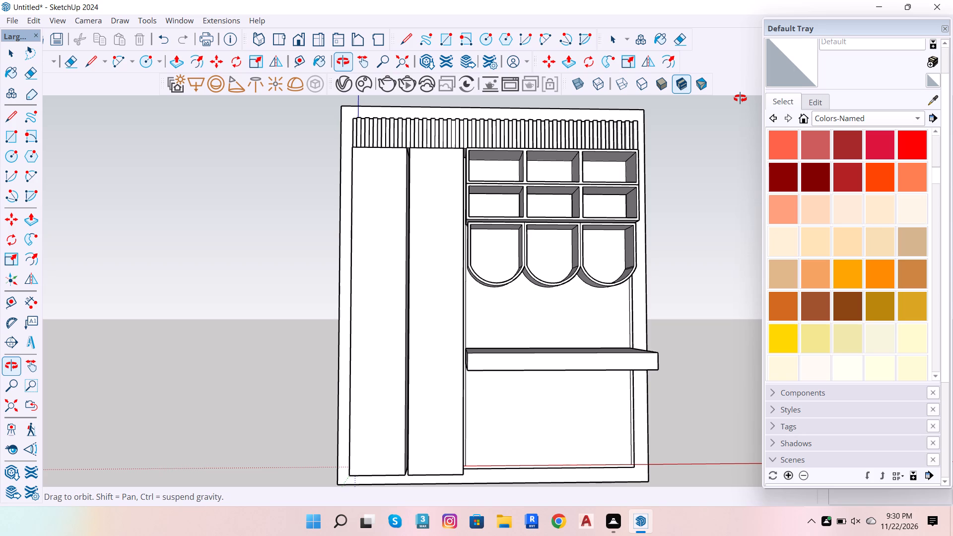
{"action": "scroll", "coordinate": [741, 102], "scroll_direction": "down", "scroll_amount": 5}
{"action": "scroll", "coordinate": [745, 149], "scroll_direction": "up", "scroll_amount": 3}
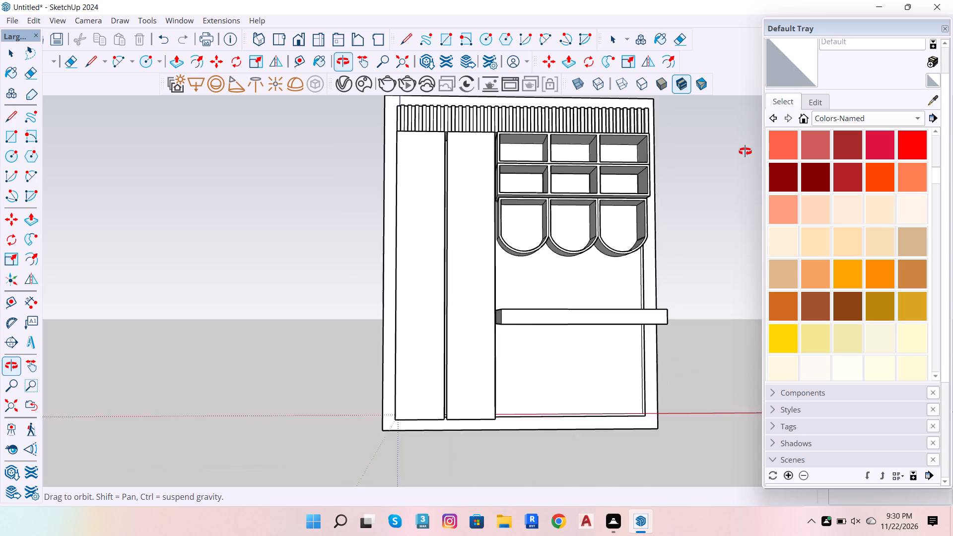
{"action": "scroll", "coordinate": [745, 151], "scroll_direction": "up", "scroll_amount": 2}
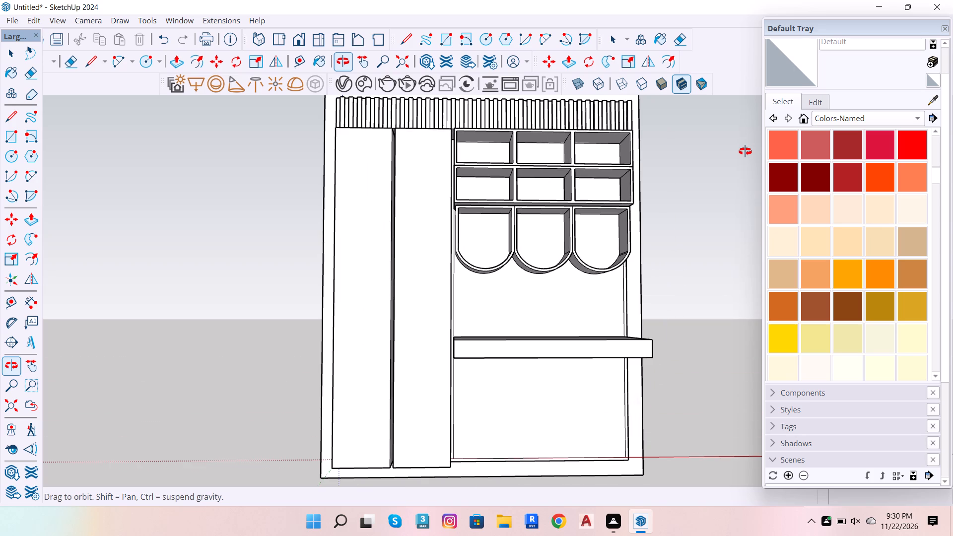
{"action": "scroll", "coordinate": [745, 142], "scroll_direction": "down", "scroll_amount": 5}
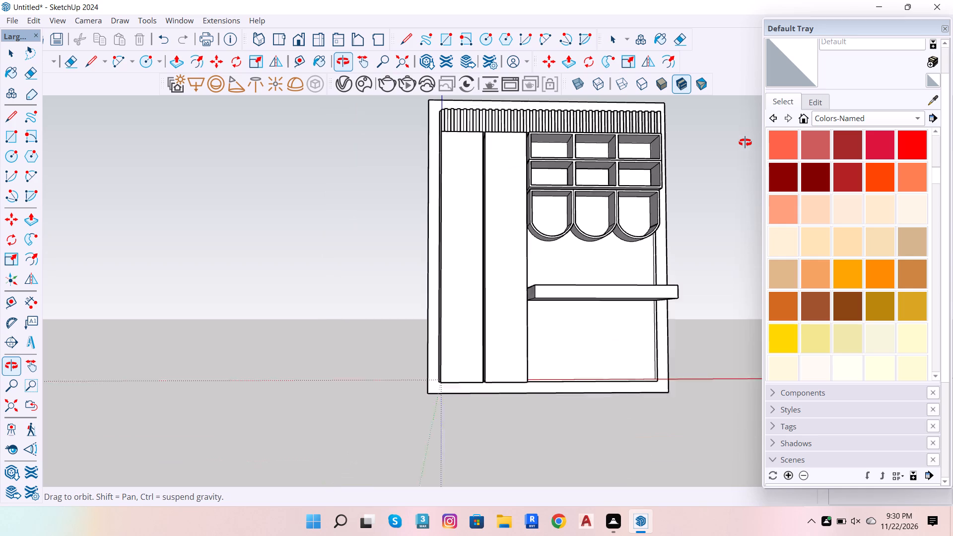
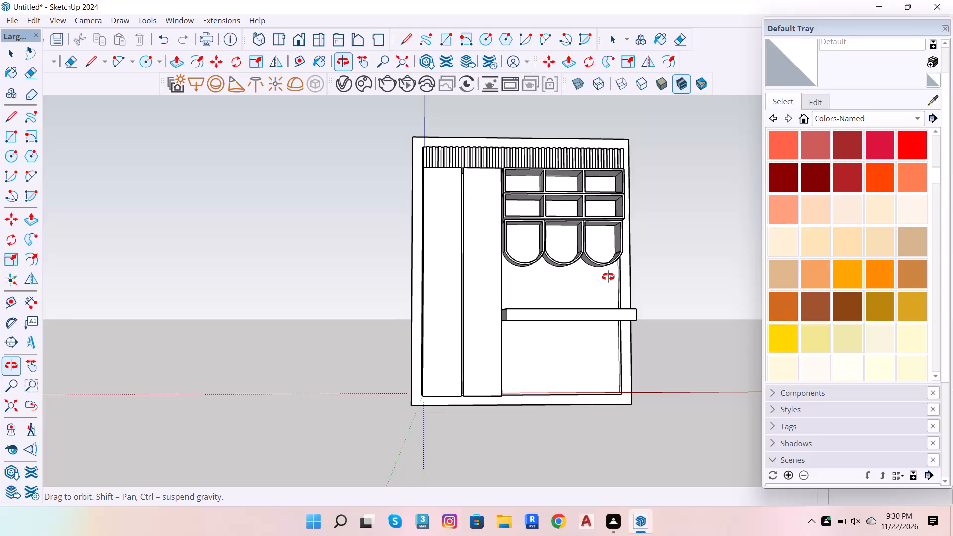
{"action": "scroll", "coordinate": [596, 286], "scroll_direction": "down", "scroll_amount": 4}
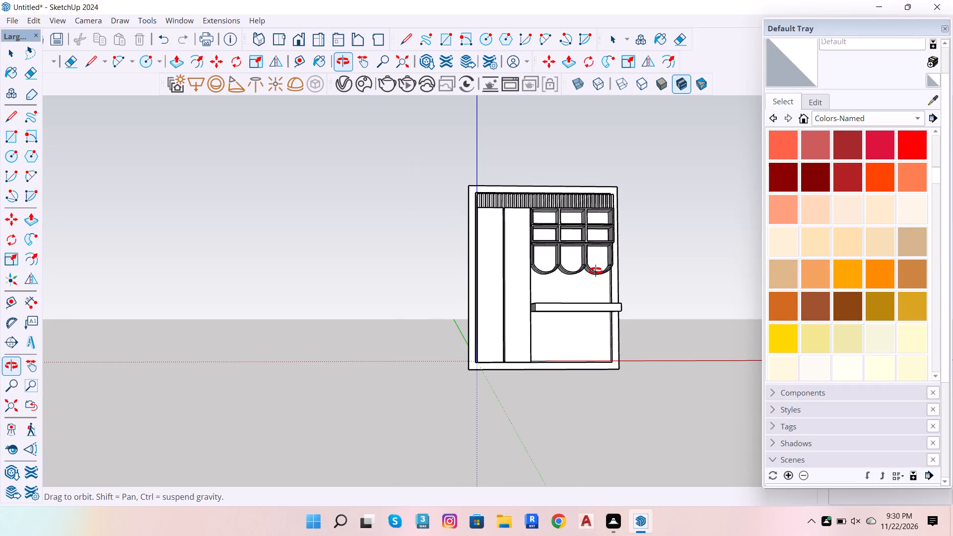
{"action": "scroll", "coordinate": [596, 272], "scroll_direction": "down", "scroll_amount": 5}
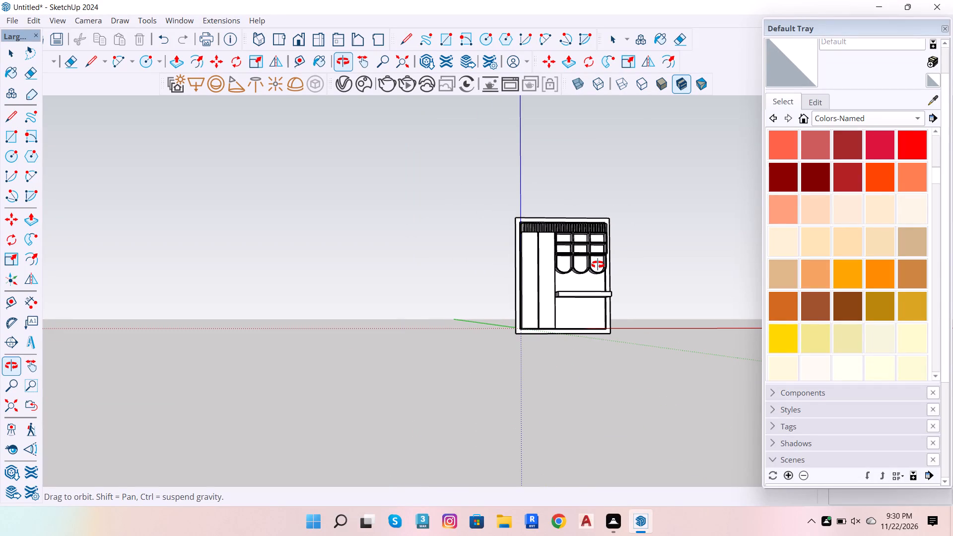
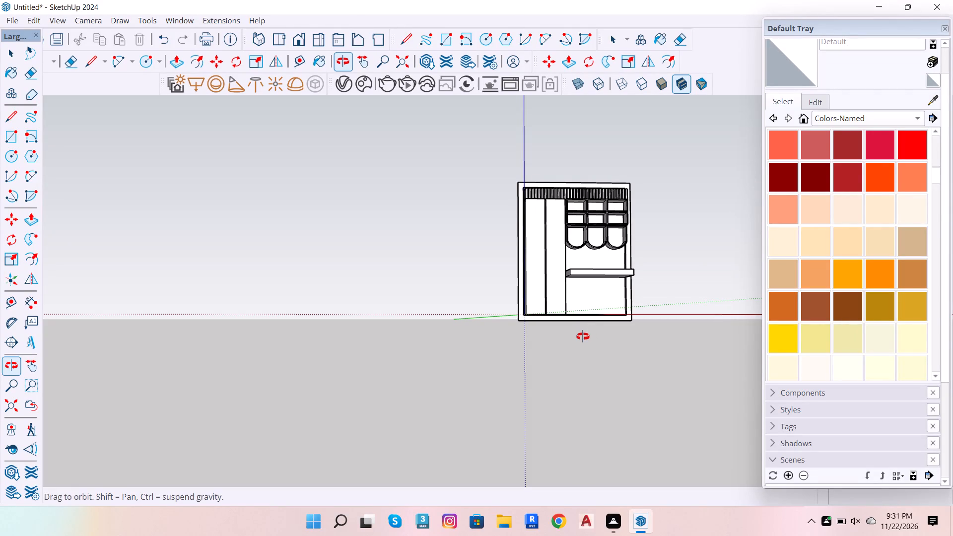
Examine the finished cabinet model, inspecting the arched compartments up close and the overall front with its fluted band and desk shelf.
{"action": "scroll", "coordinate": [583, 337], "scroll_direction": "down", "scroll_amount": 6}
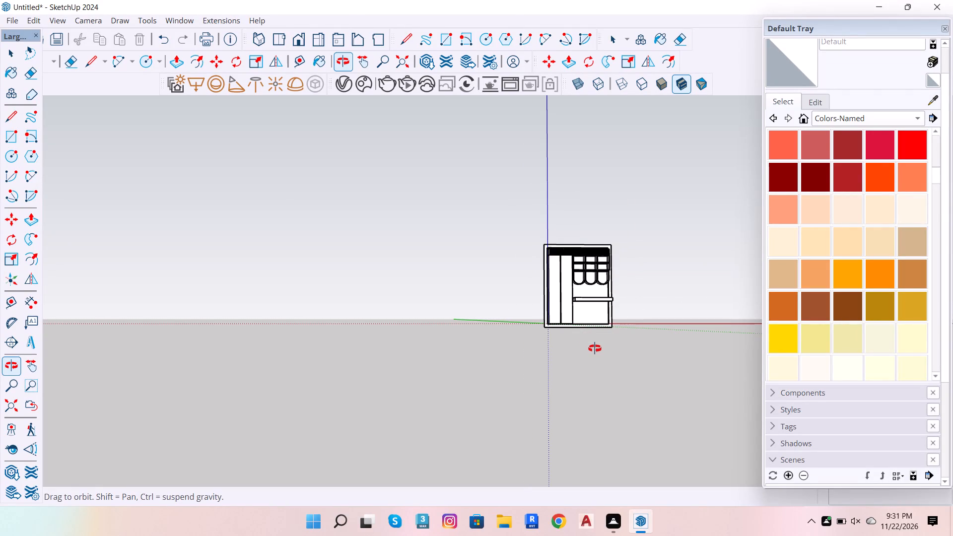
{"action": "scroll", "coordinate": [594, 350], "scroll_direction": "down", "scroll_amount": 3}
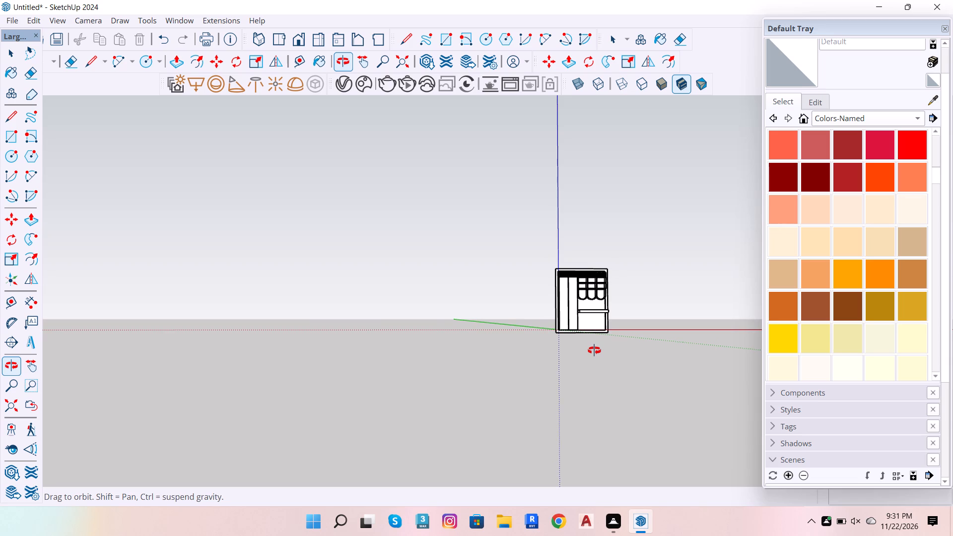
{"action": "scroll", "coordinate": [594, 350], "scroll_direction": "down", "scroll_amount": 10}
{"action": "scroll", "coordinate": [594, 355], "scroll_direction": "up", "scroll_amount": 6}
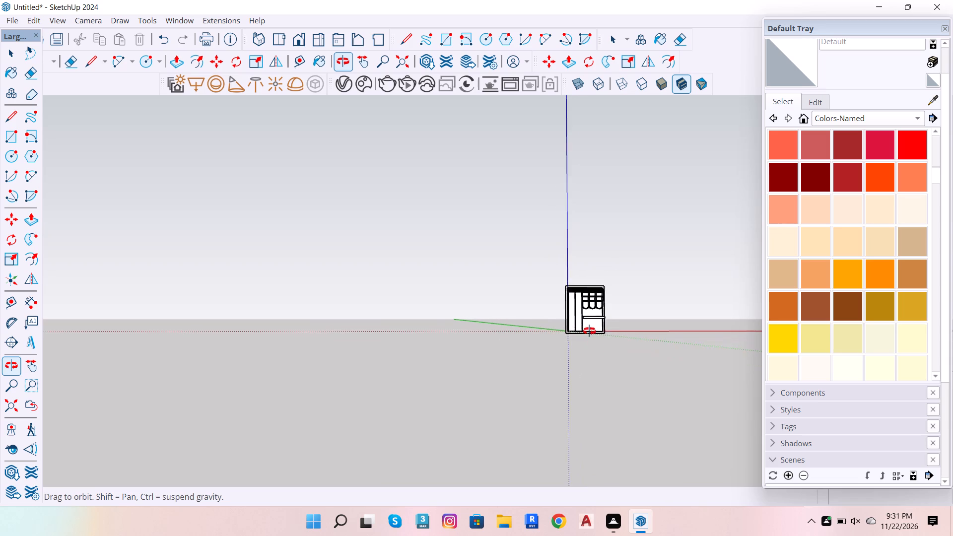
{"action": "scroll", "coordinate": [589, 331], "scroll_direction": "up", "scroll_amount": 20}
{"action": "scroll", "coordinate": [589, 331], "scroll_direction": "up", "scroll_amount": 2}
{"action": "scroll", "coordinate": [624, 255], "scroll_direction": "up", "scroll_amount": 14}
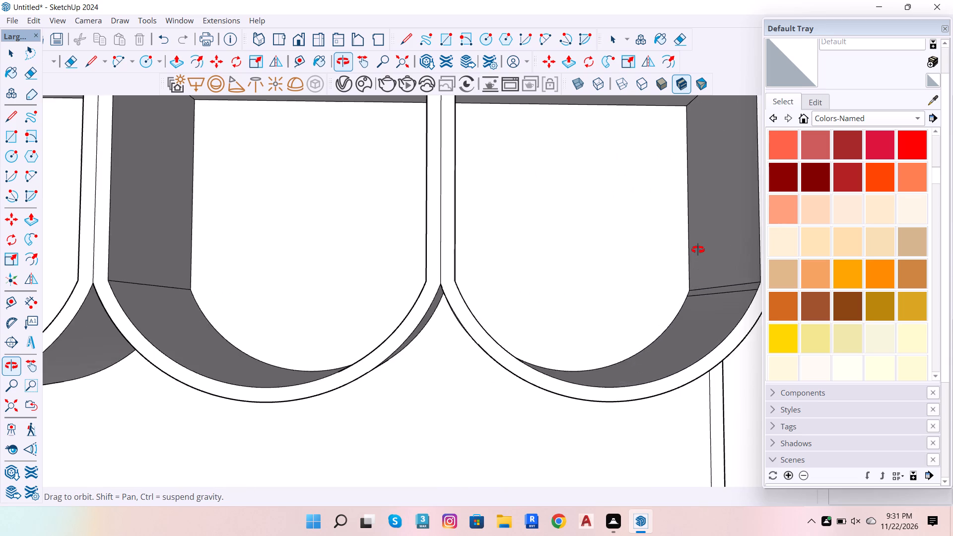
{"action": "scroll", "coordinate": [713, 275], "scroll_direction": "up", "scroll_amount": 4}
{"action": "scroll", "coordinate": [710, 311], "scroll_direction": "down", "scroll_amount": 4}
{"action": "scroll", "coordinate": [638, 361], "scroll_direction": "down", "scroll_amount": 5}
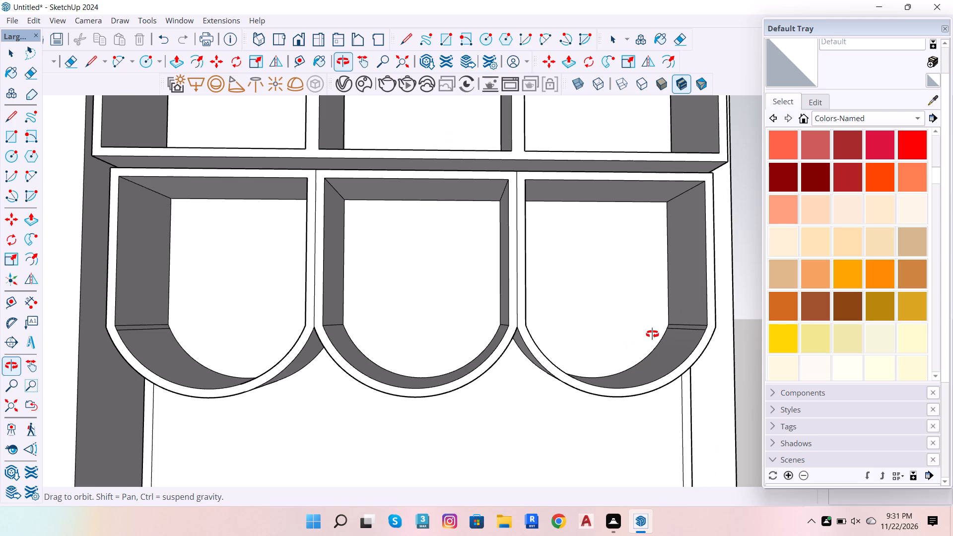
{"action": "scroll", "coordinate": [654, 335], "scroll_direction": "down", "scroll_amount": 7}
{"action": "scroll", "coordinate": [623, 364], "scroll_direction": "down", "scroll_amount": 5}
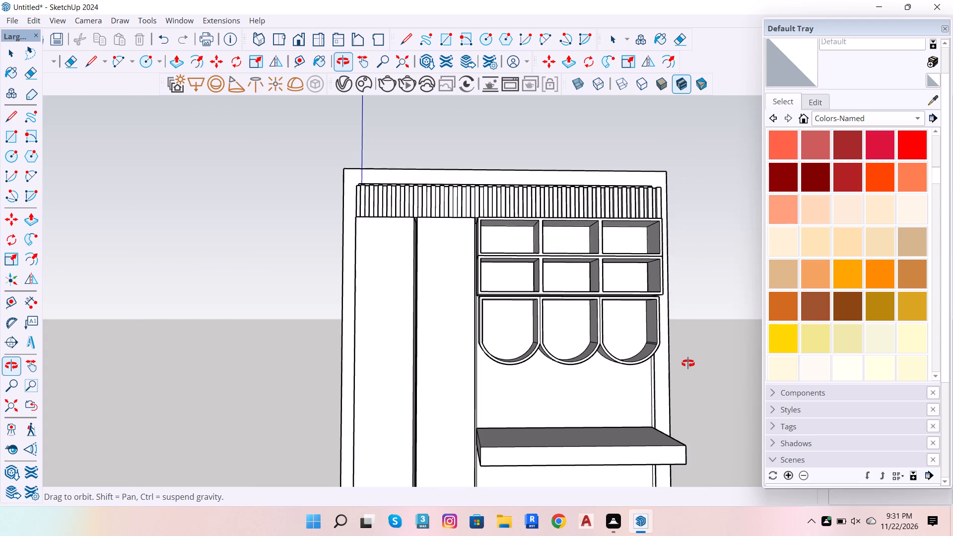
{"action": "scroll", "coordinate": [640, 375], "scroll_direction": "down", "scroll_amount": 6}
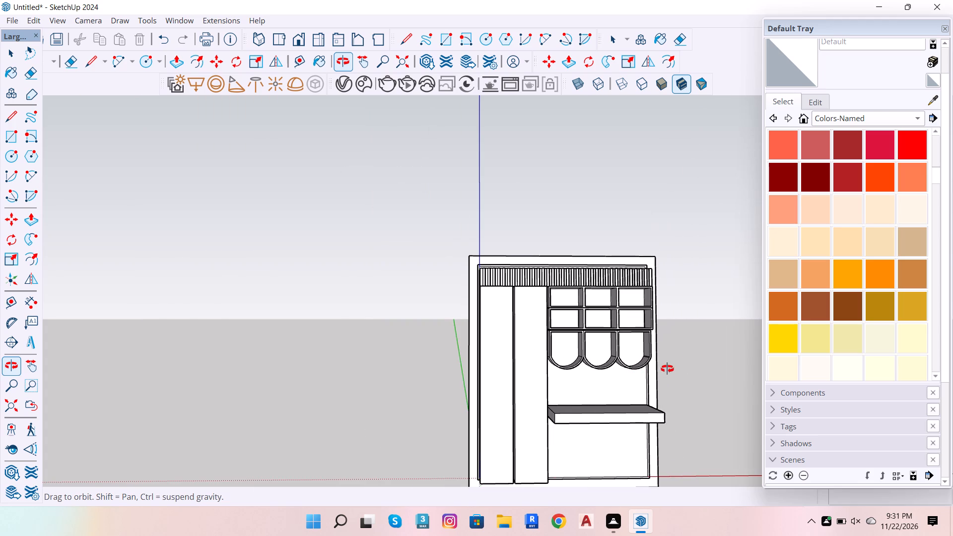
{"action": "scroll", "coordinate": [667, 369], "scroll_direction": "down", "scroll_amount": 6}
{"action": "scroll", "coordinate": [680, 379], "scroll_direction": "up", "scroll_amount": 1}
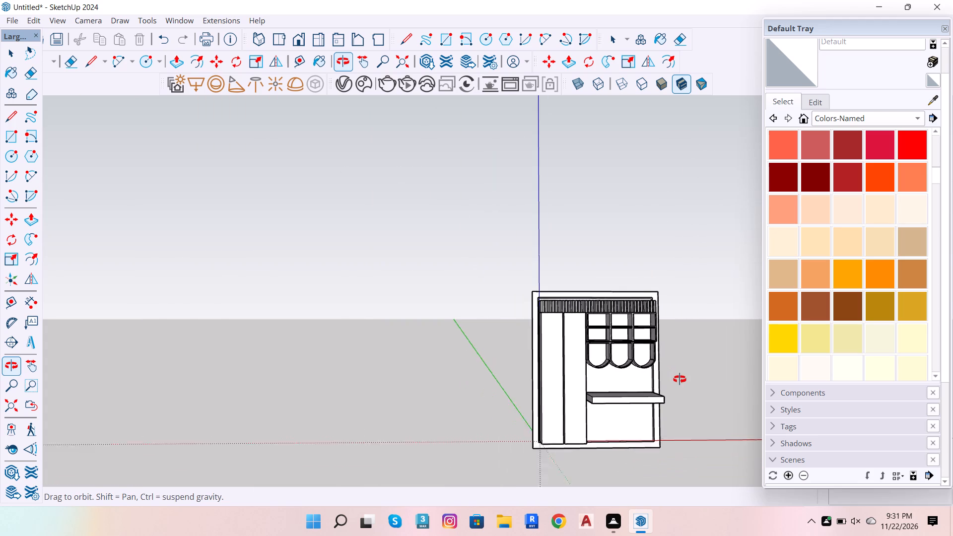
{"action": "scroll", "coordinate": [680, 379], "scroll_direction": "up", "scroll_amount": 3}
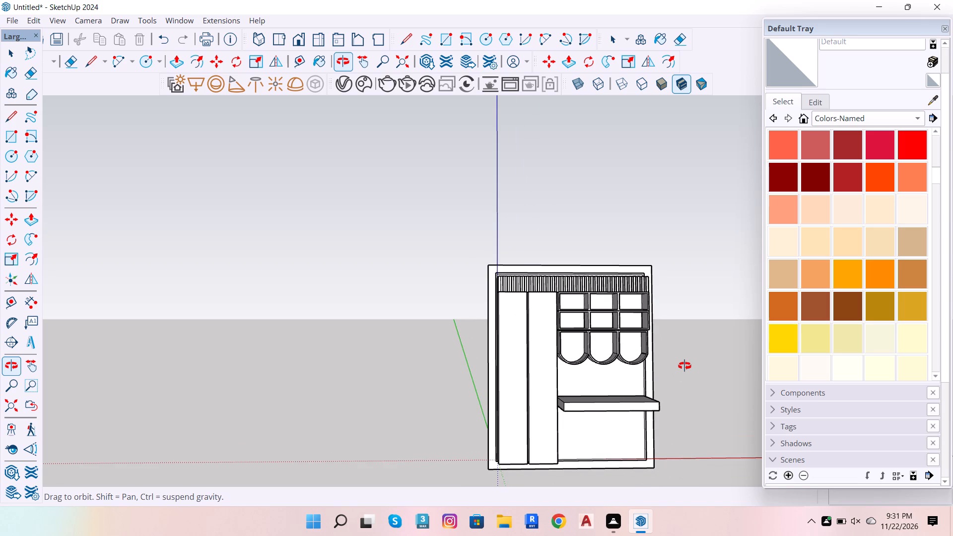
{"action": "scroll", "coordinate": [684, 366], "scroll_direction": "down", "scroll_amount": 6}
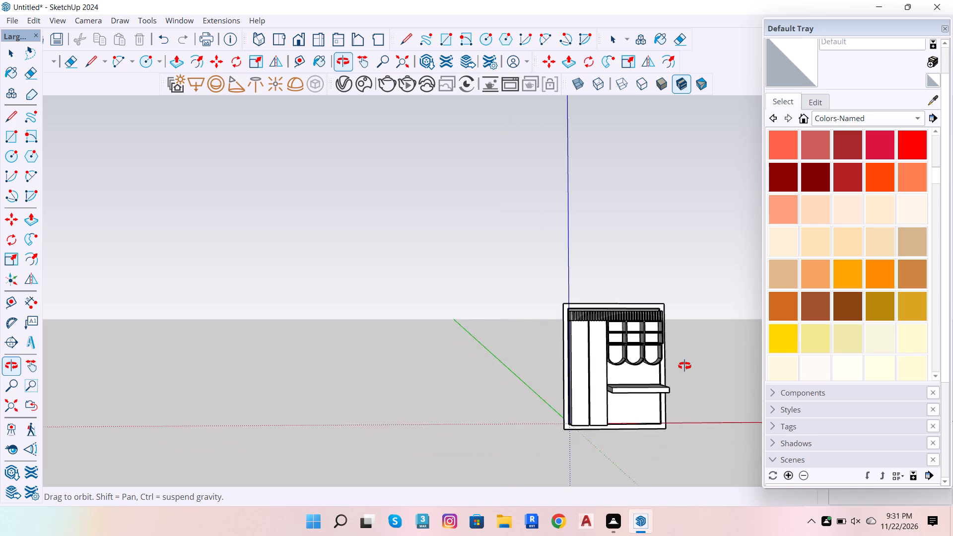
{"action": "scroll", "coordinate": [684, 366], "scroll_direction": "up", "scroll_amount": 6}
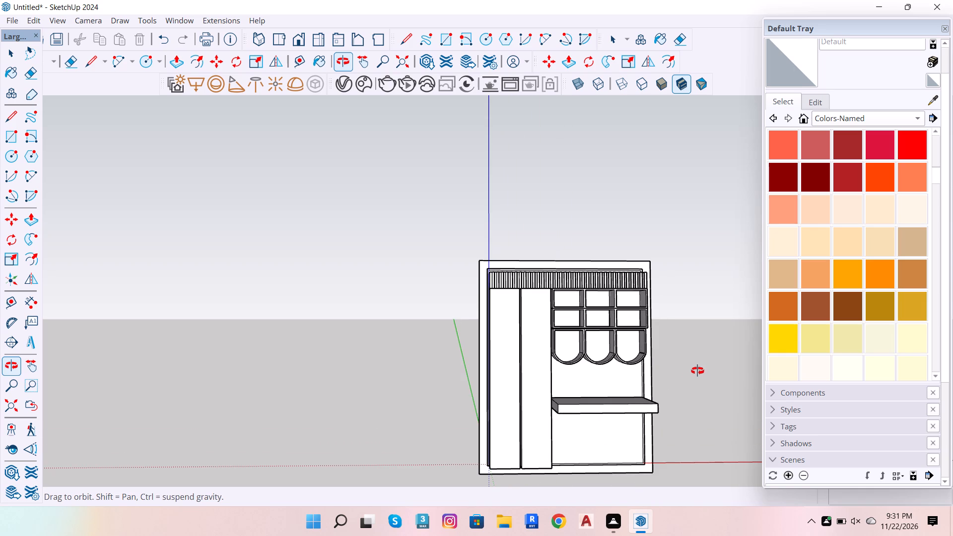
{"action": "scroll", "coordinate": [698, 371], "scroll_direction": "down", "scroll_amount": 5}
{"action": "scroll", "coordinate": [698, 371], "scroll_direction": "up", "scroll_amount": 5}
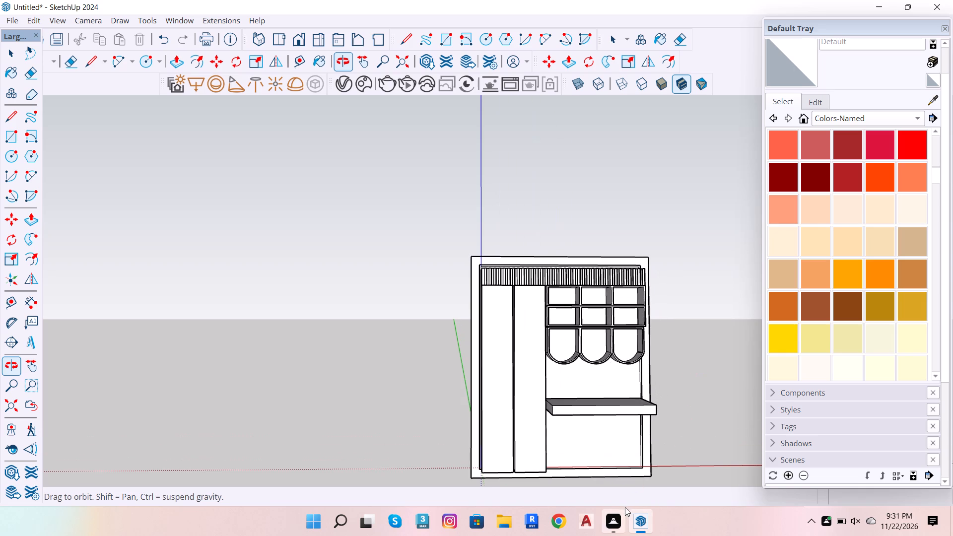
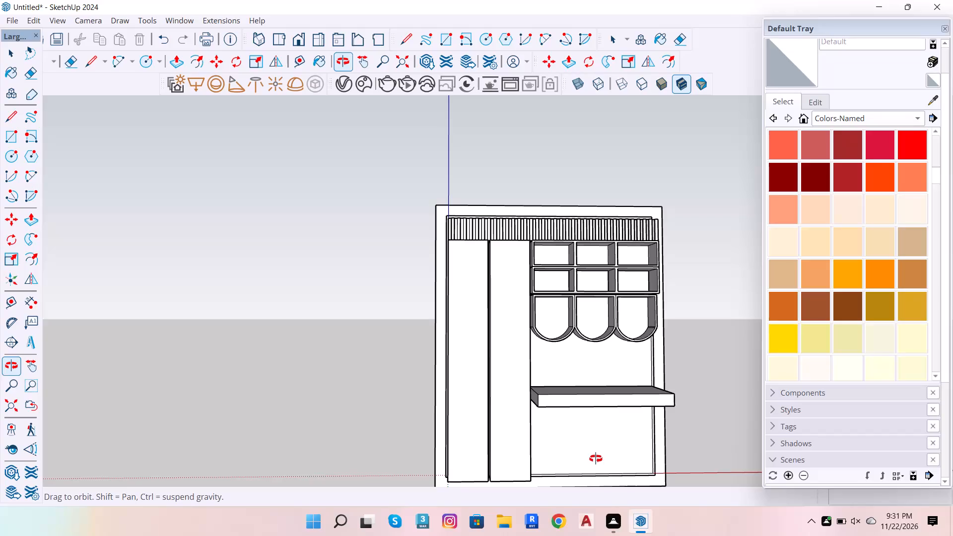
Examine the front of the wardrobe unit, including its tall doors, fluted top strip, open and arched shelf compartments, and desk.
{"action": "scroll", "coordinate": [597, 458], "scroll_direction": "down", "scroll_amount": 4}
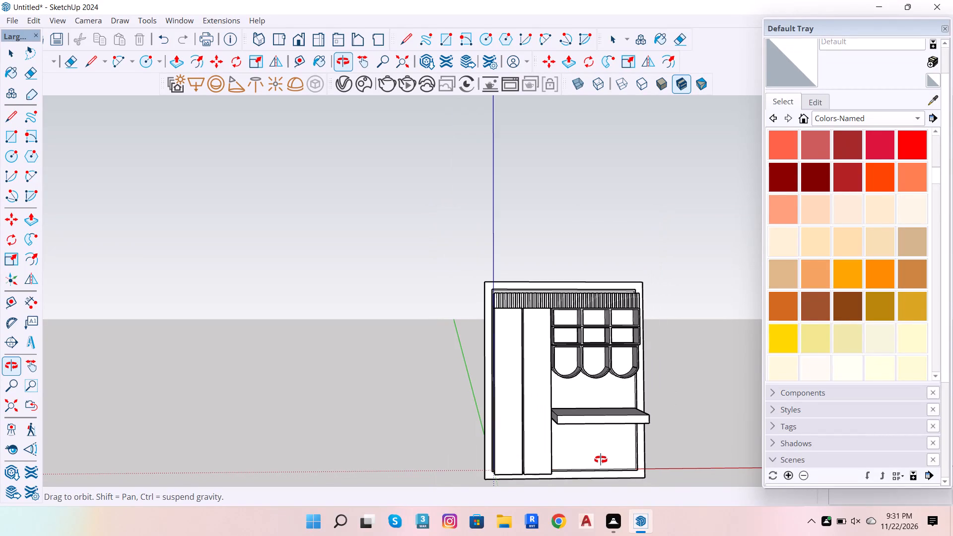
{"action": "scroll", "coordinate": [604, 460], "scroll_direction": "up", "scroll_amount": 4}
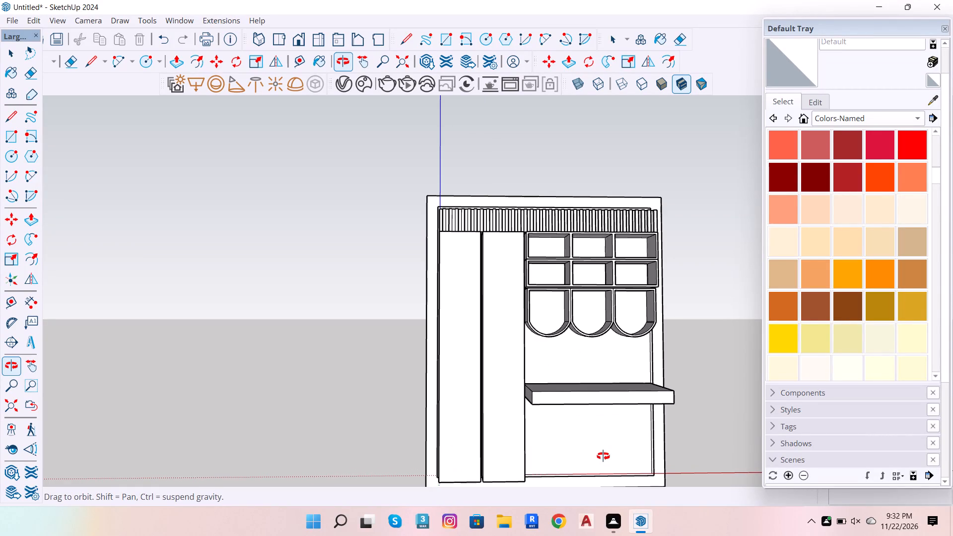
{"action": "scroll", "coordinate": [603, 456], "scroll_direction": "up", "scroll_amount": 3}
{"action": "scroll", "coordinate": [603, 456], "scroll_direction": "down", "scroll_amount": 6}
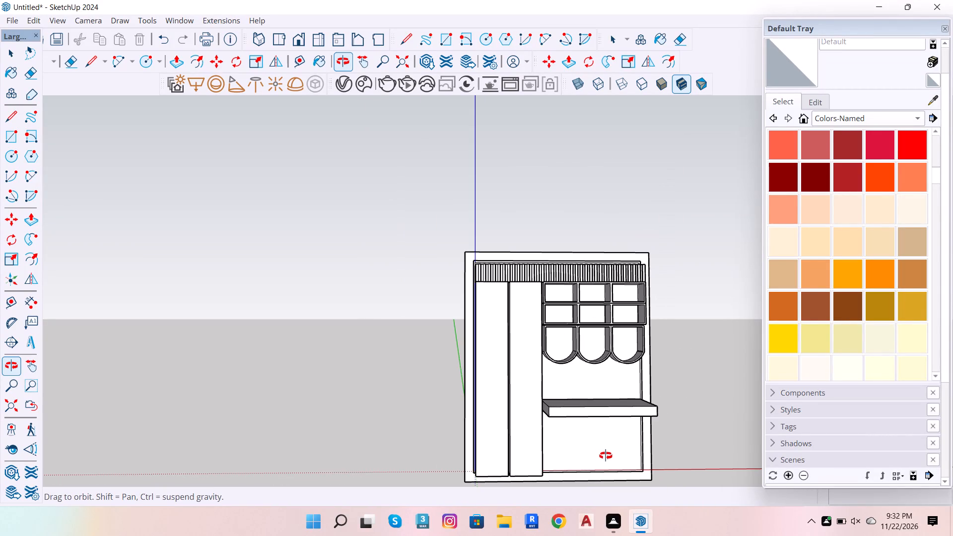
{"action": "scroll", "coordinate": [606, 456], "scroll_direction": "up", "scroll_amount": 4}
{"action": "scroll", "coordinate": [610, 453], "scroll_direction": "down", "scroll_amount": 5}
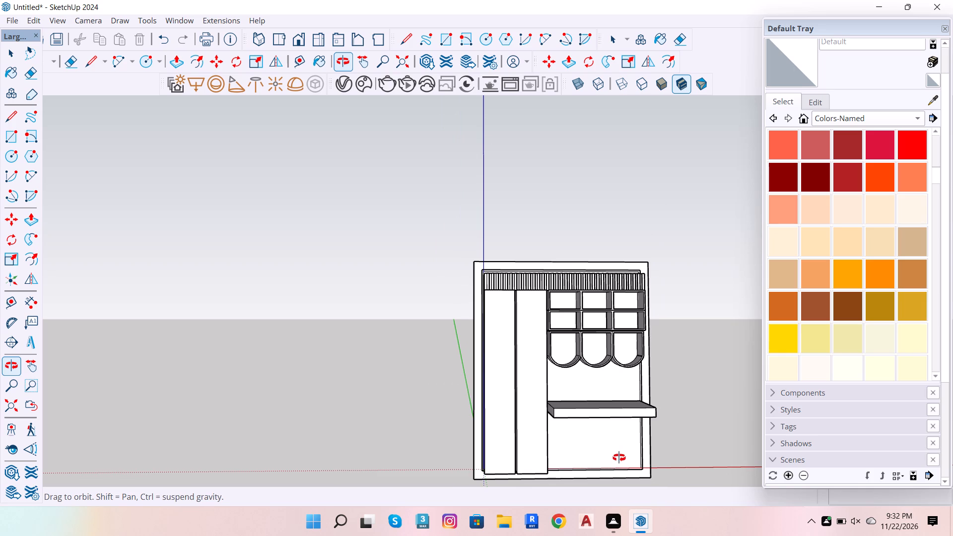
{"action": "scroll", "coordinate": [618, 459], "scroll_direction": "down", "scroll_amount": 5}
{"action": "scroll", "coordinate": [609, 468], "scroll_direction": "up", "scroll_amount": 5}
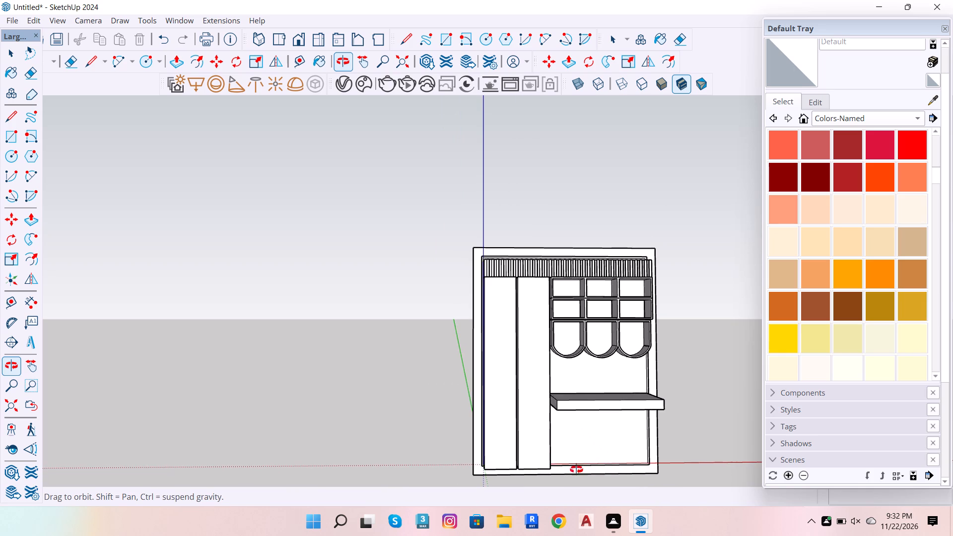
{"action": "scroll", "coordinate": [574, 470], "scroll_direction": "down", "scroll_amount": 5}
{"action": "scroll", "coordinate": [501, 485], "scroll_direction": "up", "scroll_amount": 6}
{"action": "scroll", "coordinate": [558, 462], "scroll_direction": "up", "scroll_amount": 7}
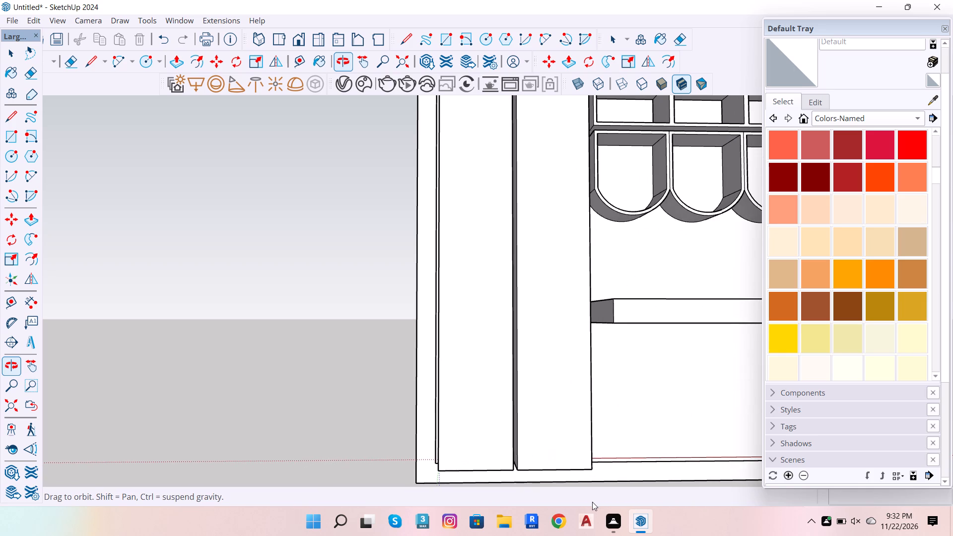
{"action": "scroll", "coordinate": [408, 353], "scroll_direction": "down", "scroll_amount": 7}
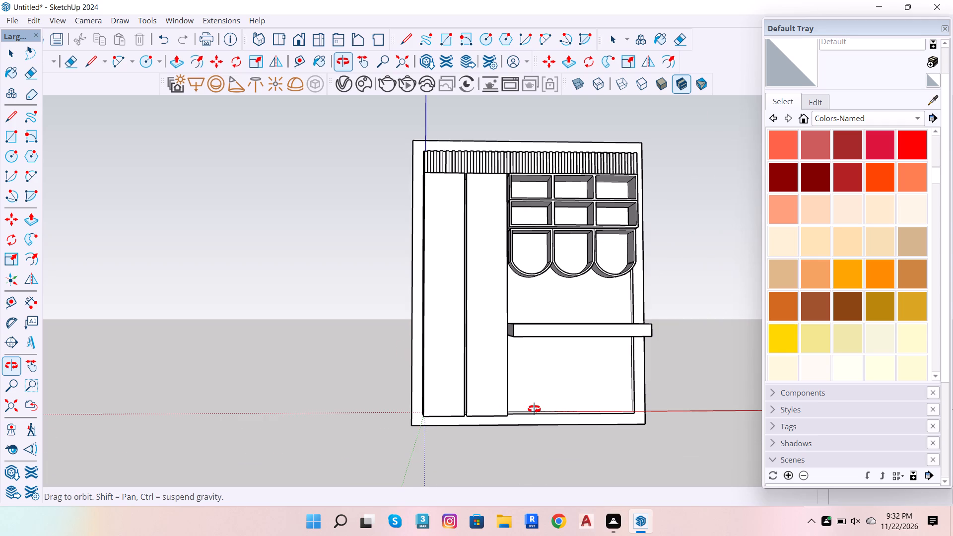
{"action": "scroll", "coordinate": [514, 413], "scroll_direction": "down", "scroll_amount": 4}
{"action": "scroll", "coordinate": [544, 434], "scroll_direction": "up", "scroll_amount": 2}
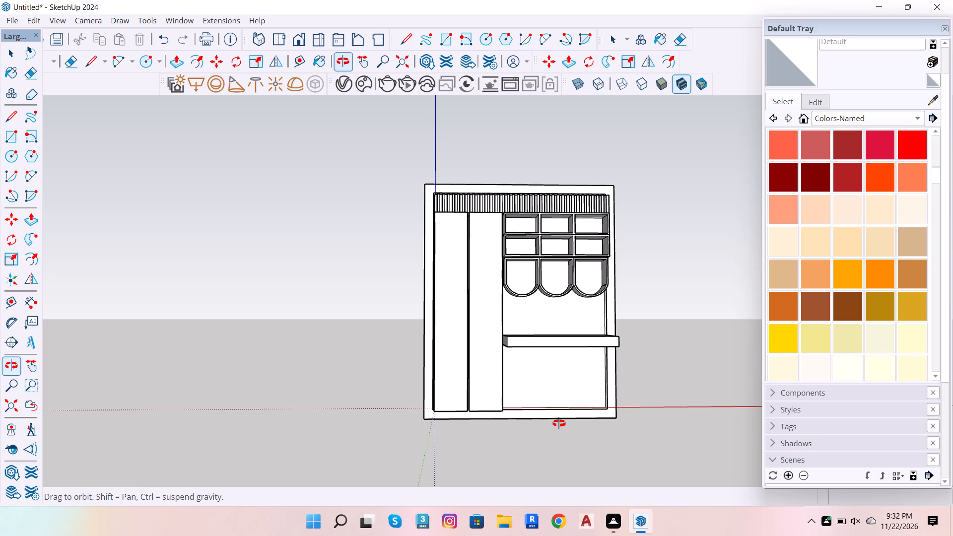
{"action": "scroll", "coordinate": [560, 423], "scroll_direction": "down", "scroll_amount": 5}
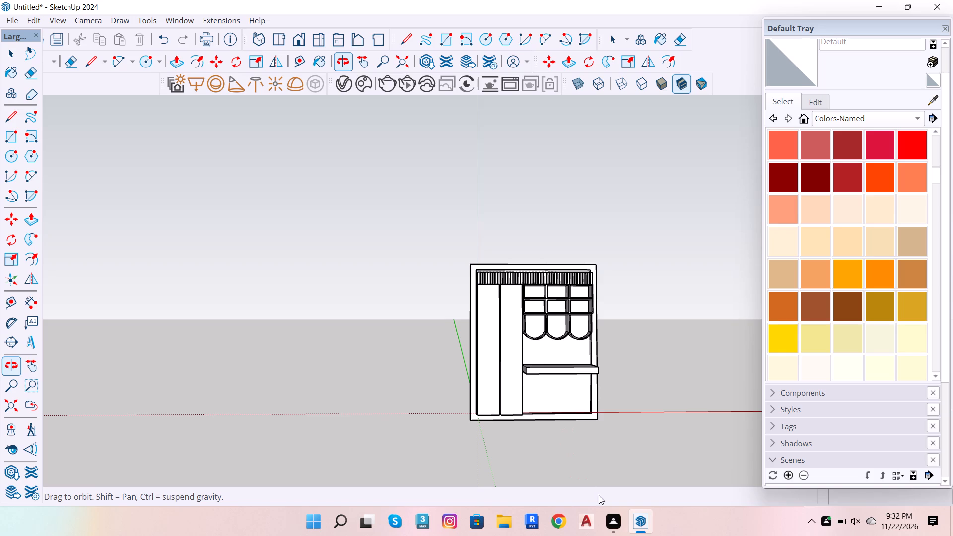
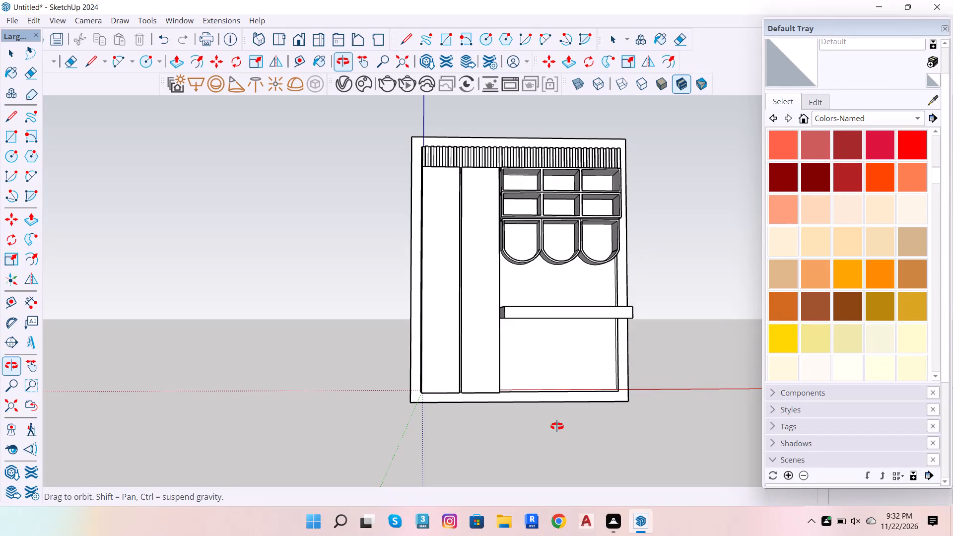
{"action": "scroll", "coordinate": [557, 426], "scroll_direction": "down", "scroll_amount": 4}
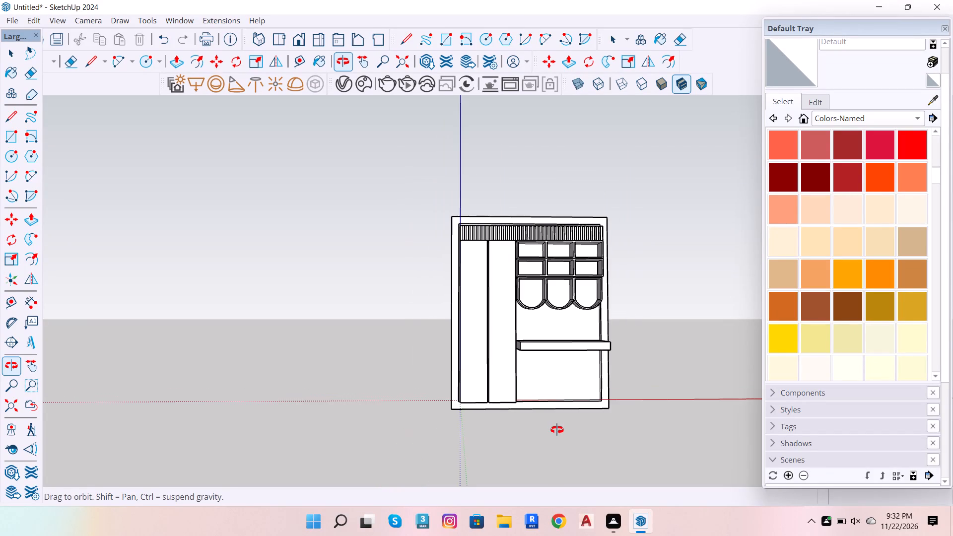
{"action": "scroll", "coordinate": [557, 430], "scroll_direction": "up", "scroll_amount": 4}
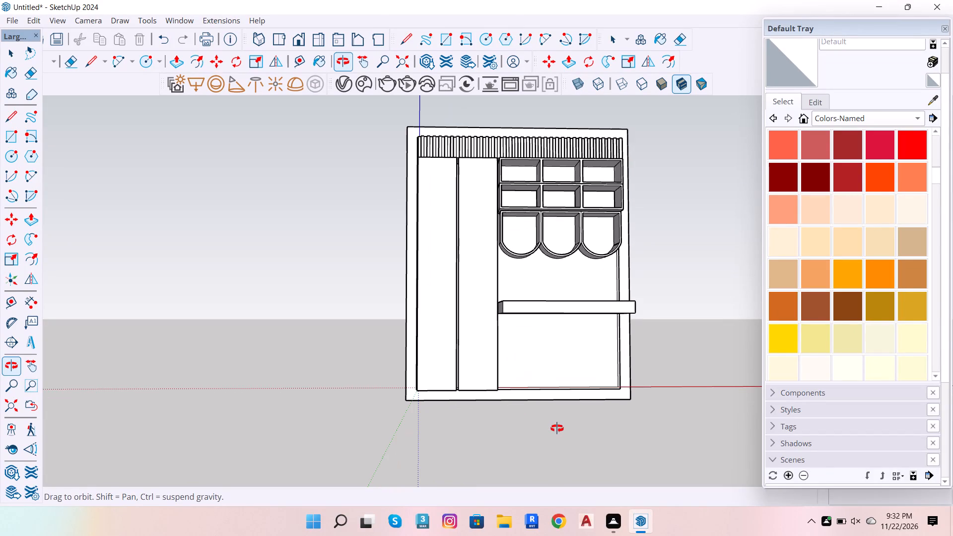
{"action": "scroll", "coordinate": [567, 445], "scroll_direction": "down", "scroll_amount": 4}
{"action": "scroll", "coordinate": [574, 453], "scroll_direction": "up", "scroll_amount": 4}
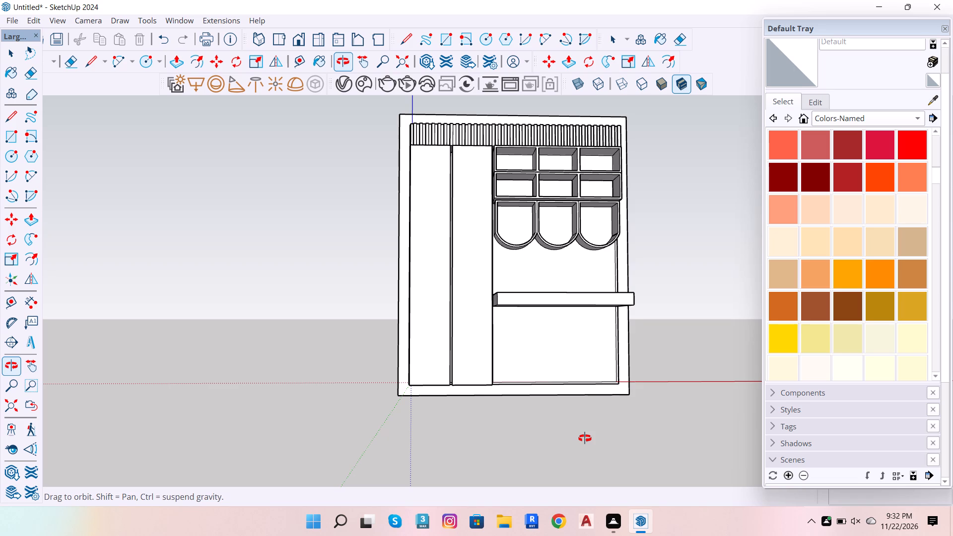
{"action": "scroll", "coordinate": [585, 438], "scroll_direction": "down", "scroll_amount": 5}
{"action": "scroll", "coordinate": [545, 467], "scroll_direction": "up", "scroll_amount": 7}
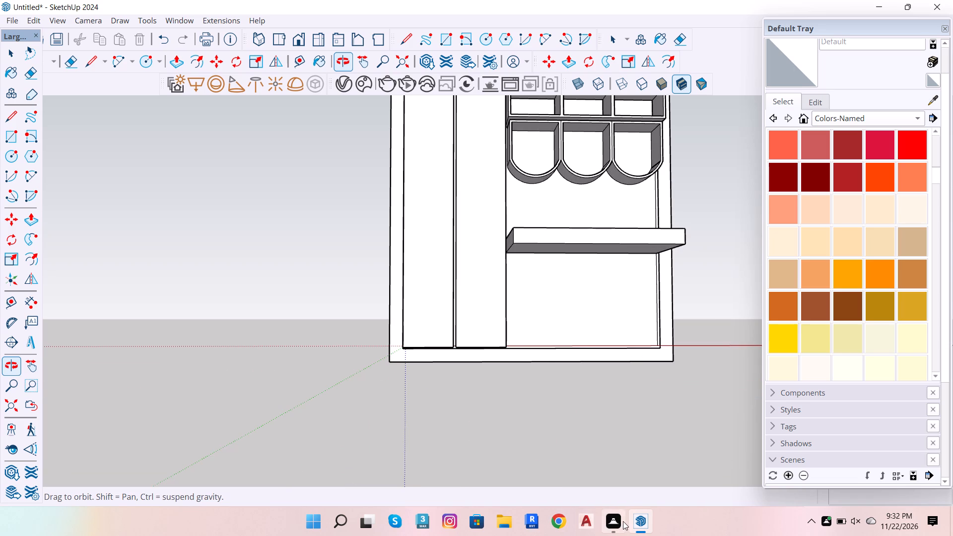
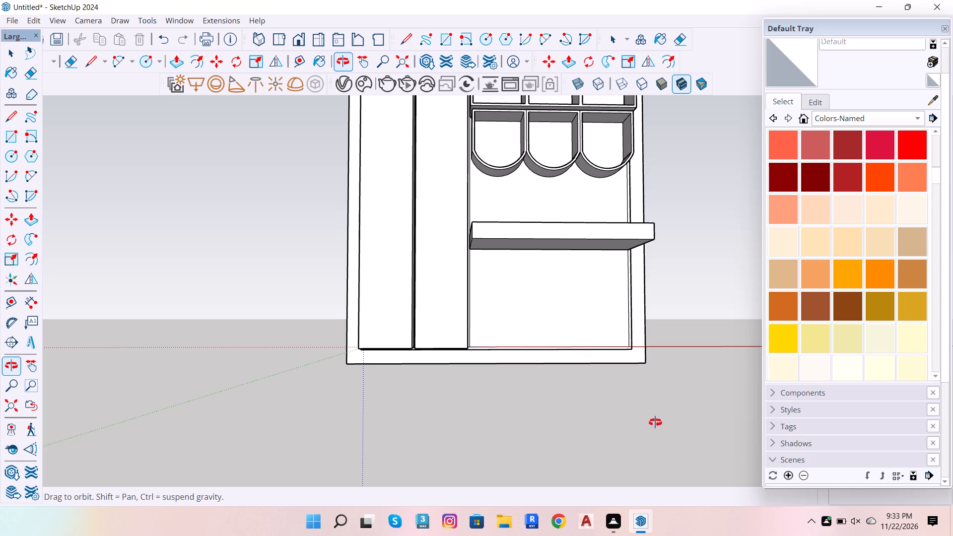
Inspect the wall unit as a whole and up close around the desk slab, arched compartments and lower frame.
{"action": "scroll", "coordinate": [658, 423], "scroll_direction": "down", "scroll_amount": 7}
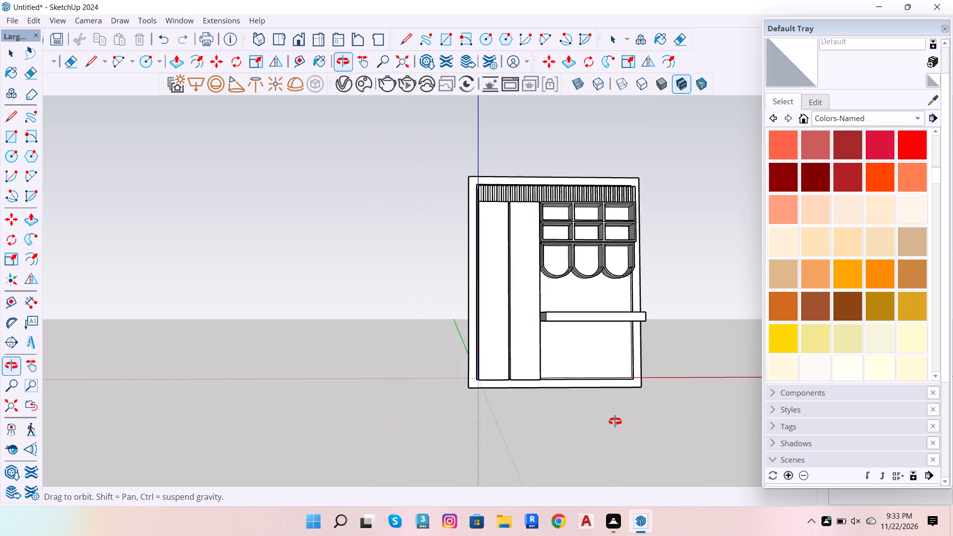
{"action": "scroll", "coordinate": [610, 419], "scroll_direction": "up", "scroll_amount": 5}
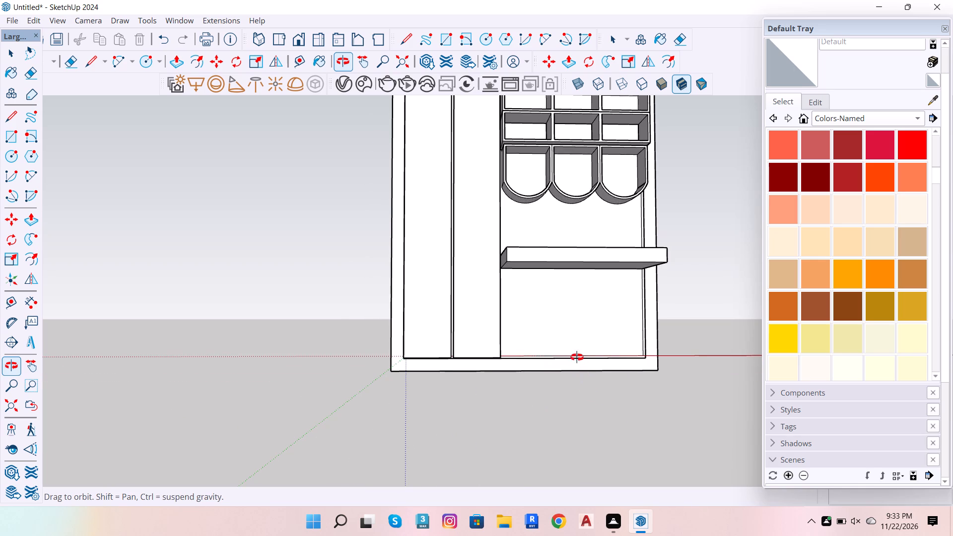
{"action": "scroll", "coordinate": [599, 359], "scroll_direction": "down", "scroll_amount": 6}
{"action": "scroll", "coordinate": [643, 361], "scroll_direction": "up", "scroll_amount": 7}
{"action": "scroll", "coordinate": [534, 353], "scroll_direction": "down", "scroll_amount": 7}
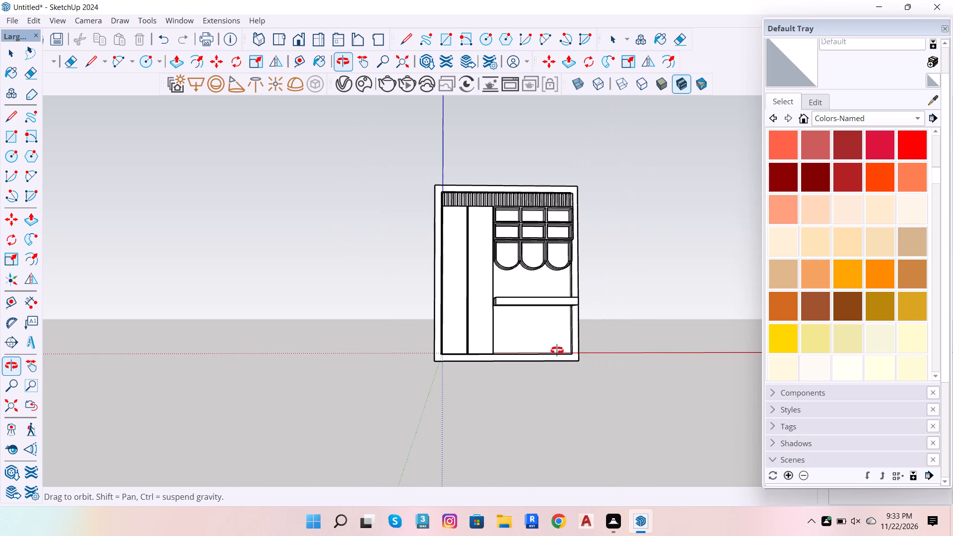
{"action": "scroll", "coordinate": [564, 350], "scroll_direction": "down", "scroll_amount": 6}
{"action": "scroll", "coordinate": [564, 350], "scroll_direction": "up", "scroll_amount": 14}
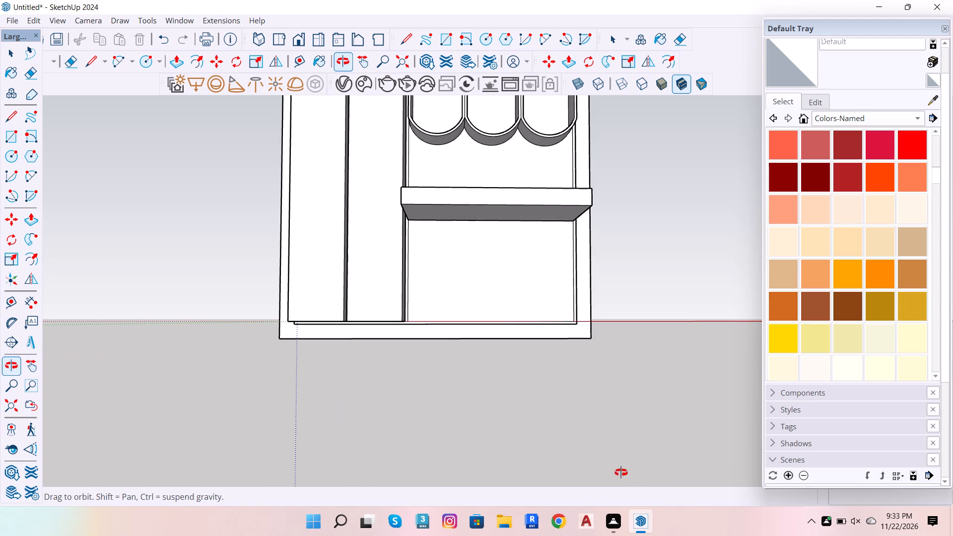
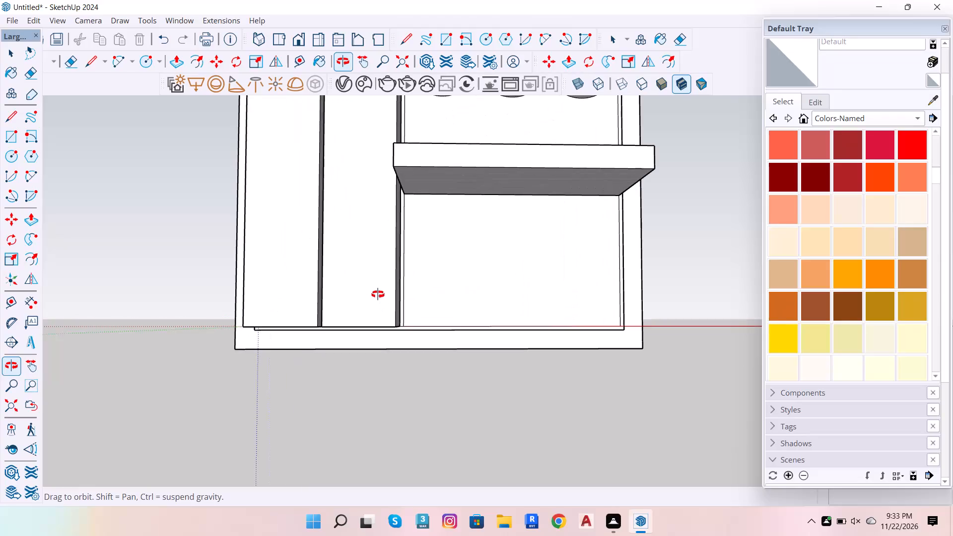
Draw an 11' by 9' rectangle over the back of the wall unit, between opposite outer corners of the surrounding frame.
{"action": "scroll", "coordinate": [393, 285], "scroll_direction": "down", "scroll_amount": 6}
{"action": "left_click_drag", "start_coordinate": [428, 183], "coordinate": [716, 441]}
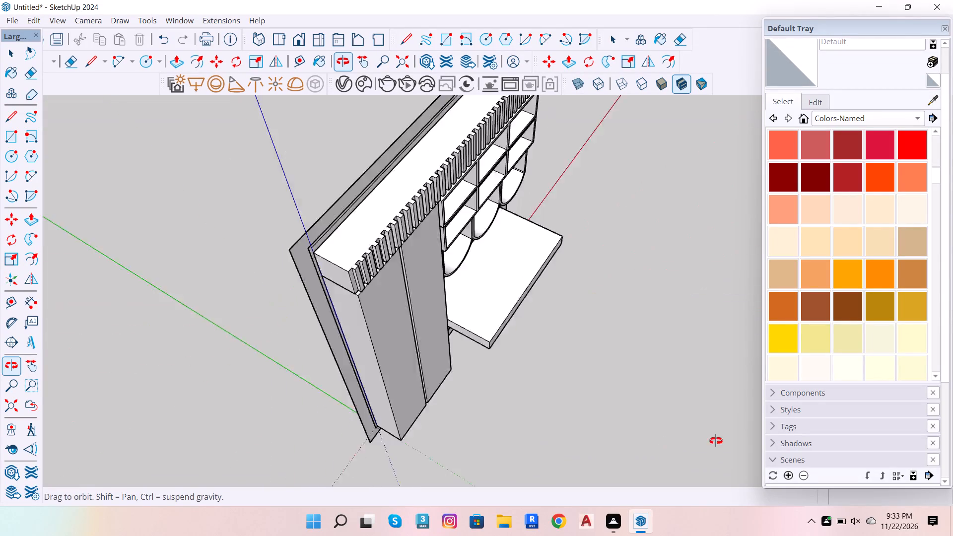
{"action": "left_click_drag", "start_coordinate": [716, 441], "coordinate": [626, 352]}
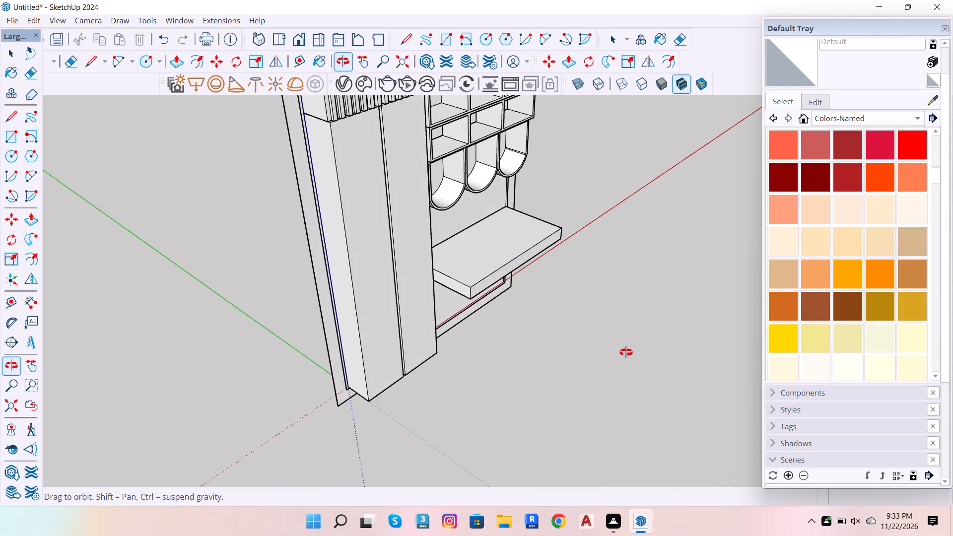
{"action": "scroll", "coordinate": [543, 319], "scroll_direction": "down", "scroll_amount": 6}
{"action": "scroll", "coordinate": [453, 167], "scroll_direction": "up", "scroll_amount": 13}
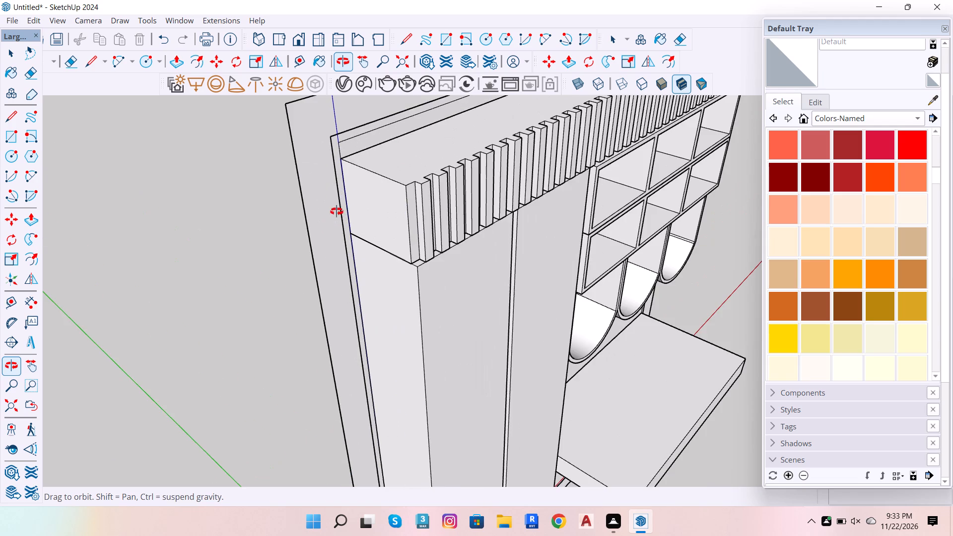
{"action": "left_click_drag", "start_coordinate": [337, 208], "coordinate": [768, 249]}
{"action": "scroll", "coordinate": [558, 233], "scroll_direction": "down", "scroll_amount": 7}
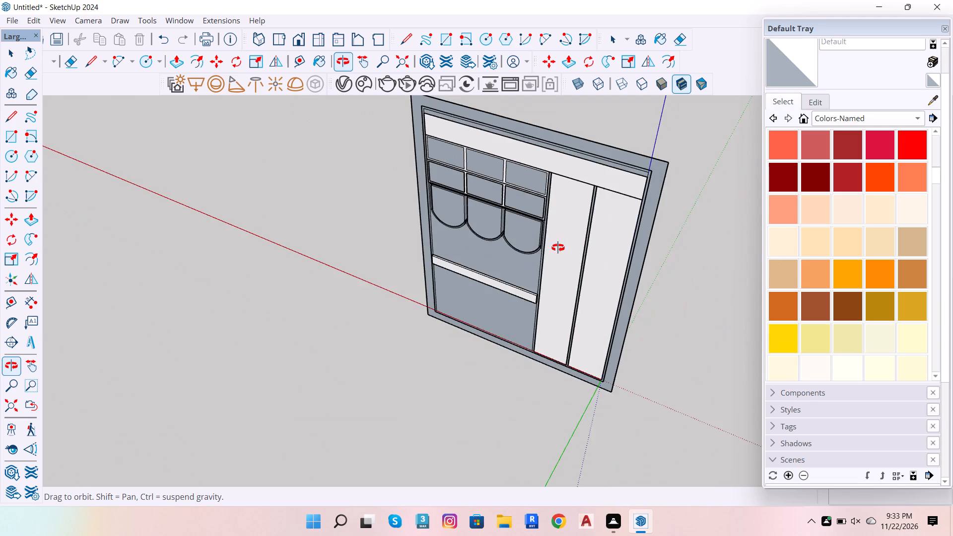
{"action": "scroll", "coordinate": [568, 267], "scroll_direction": "down", "scroll_amount": 4}
{"action": "left_click_drag", "start_coordinate": [564, 245], "coordinate": [624, 146]}
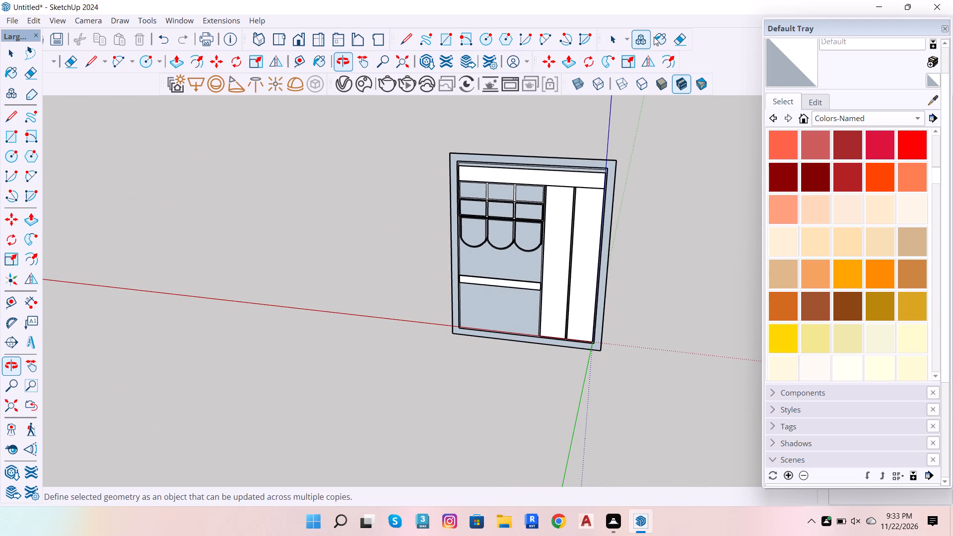
{"action": "left_click", "coordinate": [444, 41]}
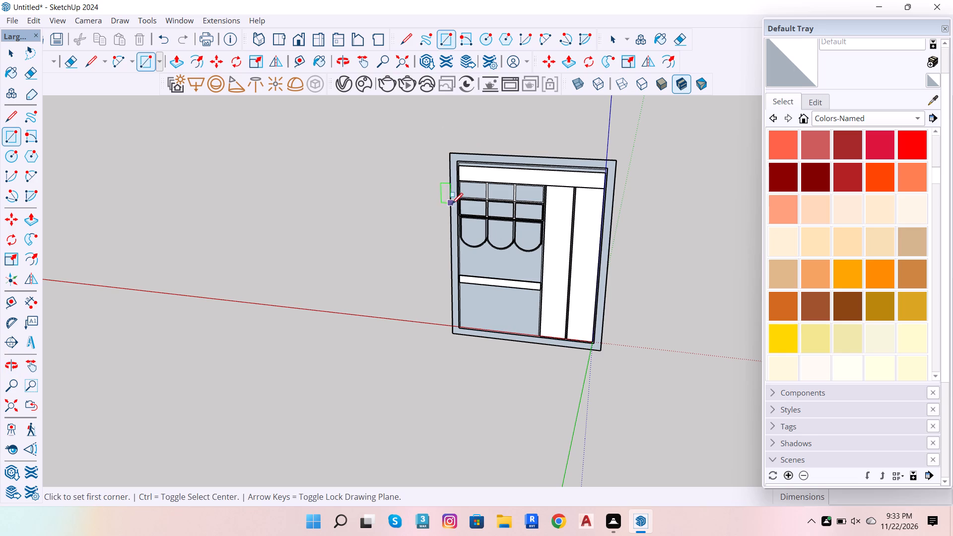
{"action": "left_click", "coordinate": [454, 155]}
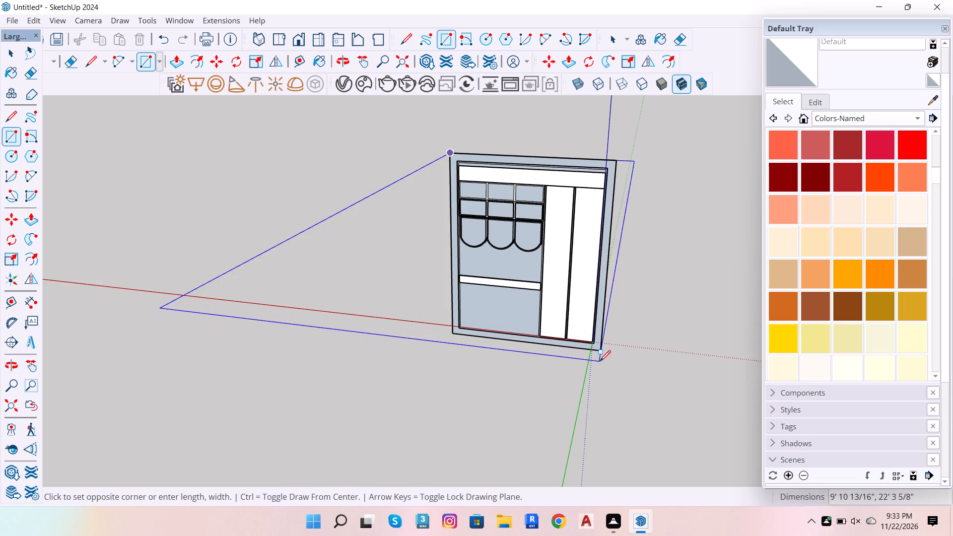
{"action": "left_click", "coordinate": [602, 353]}
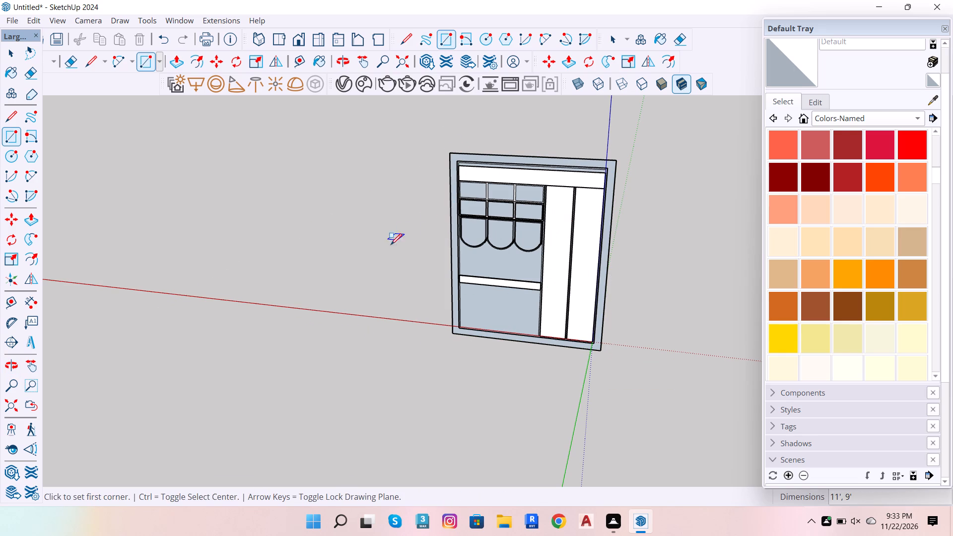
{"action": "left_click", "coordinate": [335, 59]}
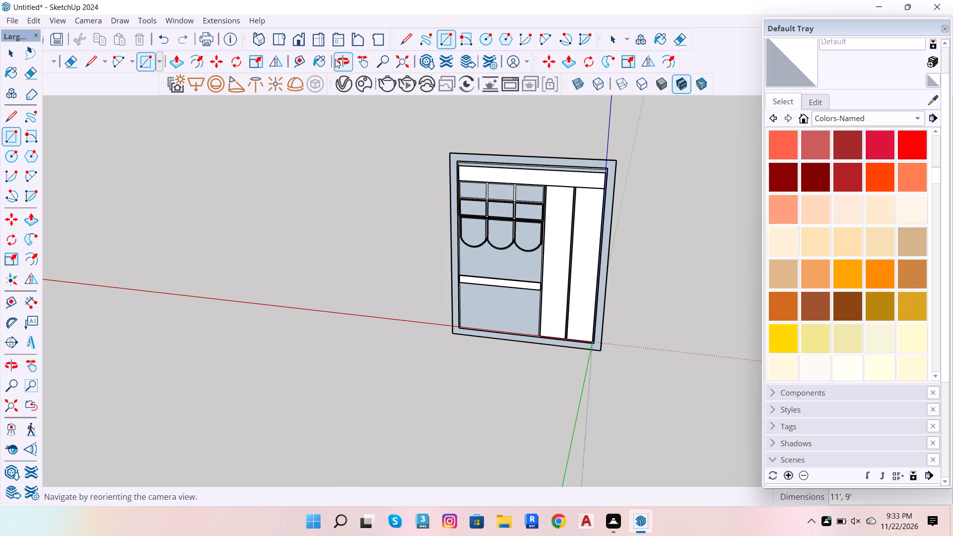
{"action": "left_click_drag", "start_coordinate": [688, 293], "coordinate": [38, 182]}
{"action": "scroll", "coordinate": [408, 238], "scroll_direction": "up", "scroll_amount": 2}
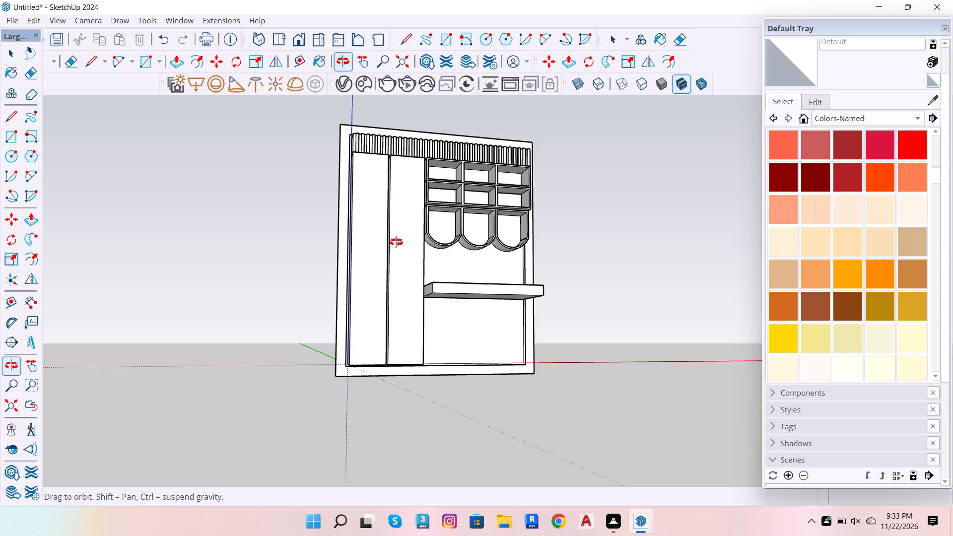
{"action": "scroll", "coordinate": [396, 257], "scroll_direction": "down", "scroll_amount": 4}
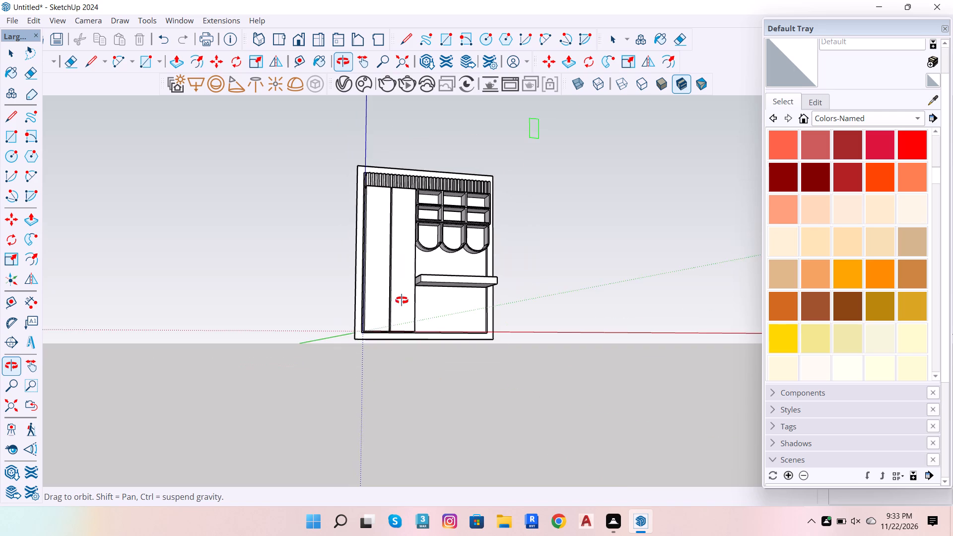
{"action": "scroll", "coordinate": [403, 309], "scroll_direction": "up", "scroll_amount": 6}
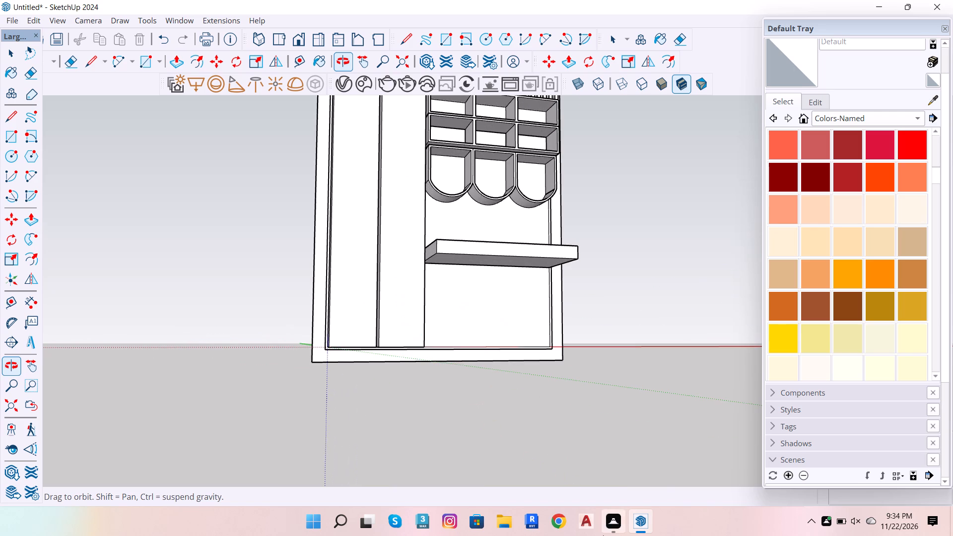
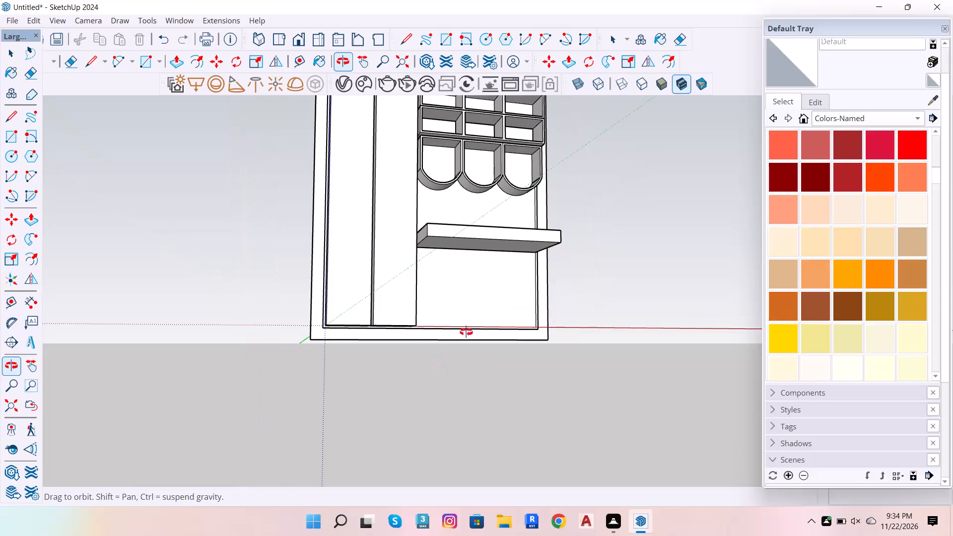
Examine the whole wall unit from the front, including the tall doors, fluted strip, shelf compartments, desk and closed back.
{"action": "scroll", "coordinate": [457, 239], "scroll_direction": "up", "scroll_amount": 6}
{"action": "scroll", "coordinate": [473, 281], "scroll_direction": "down", "scroll_amount": 7}
{"action": "scroll", "coordinate": [495, 349], "scroll_direction": "down", "scroll_amount": 7}
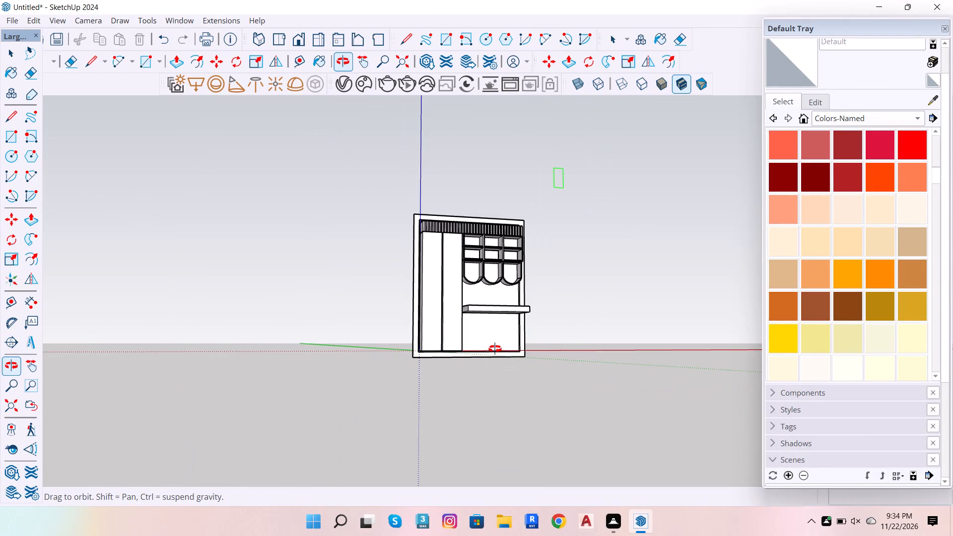
{"action": "scroll", "coordinate": [437, 248], "scroll_direction": "up", "scroll_amount": 6}
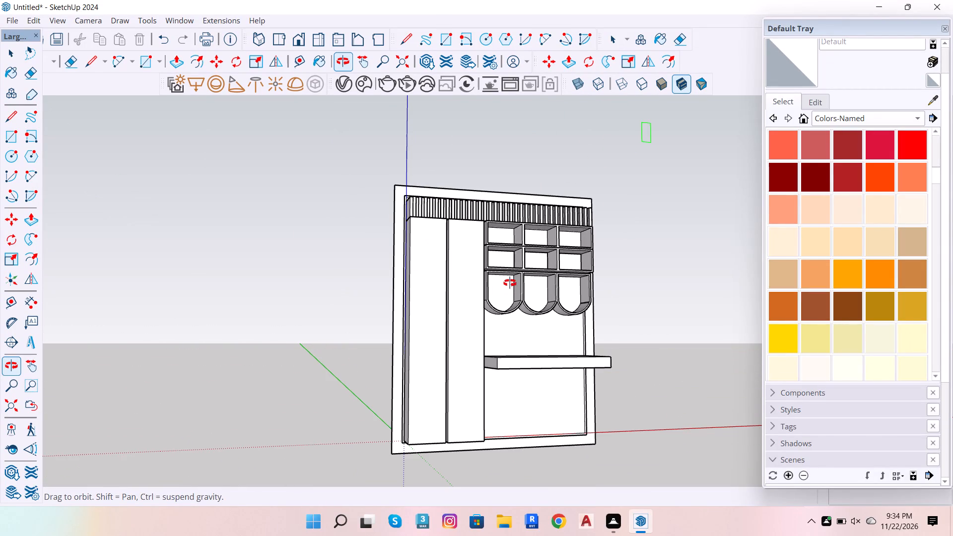
{"action": "scroll", "coordinate": [503, 300], "scroll_direction": "down", "scroll_amount": 5}
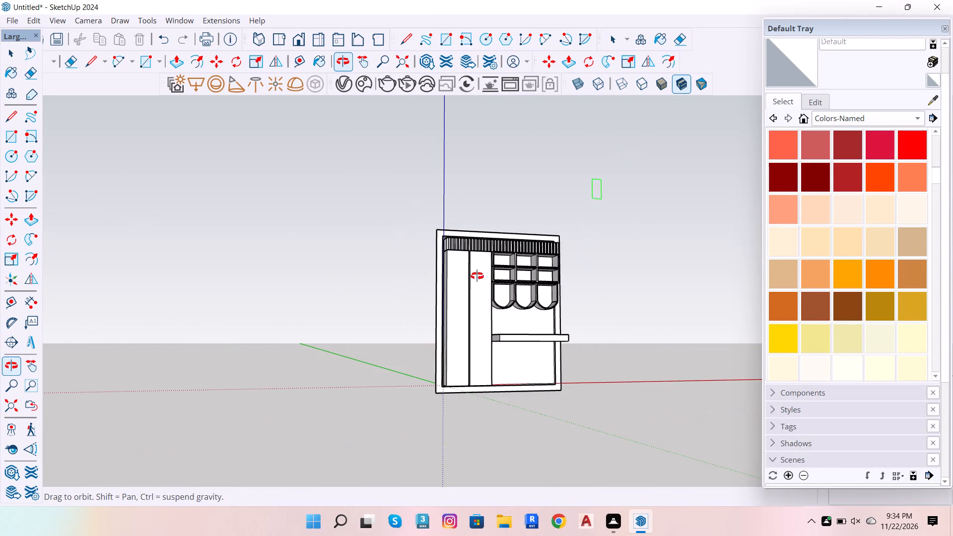
{"action": "scroll", "coordinate": [477, 276], "scroll_direction": "up", "scroll_amount": 4}
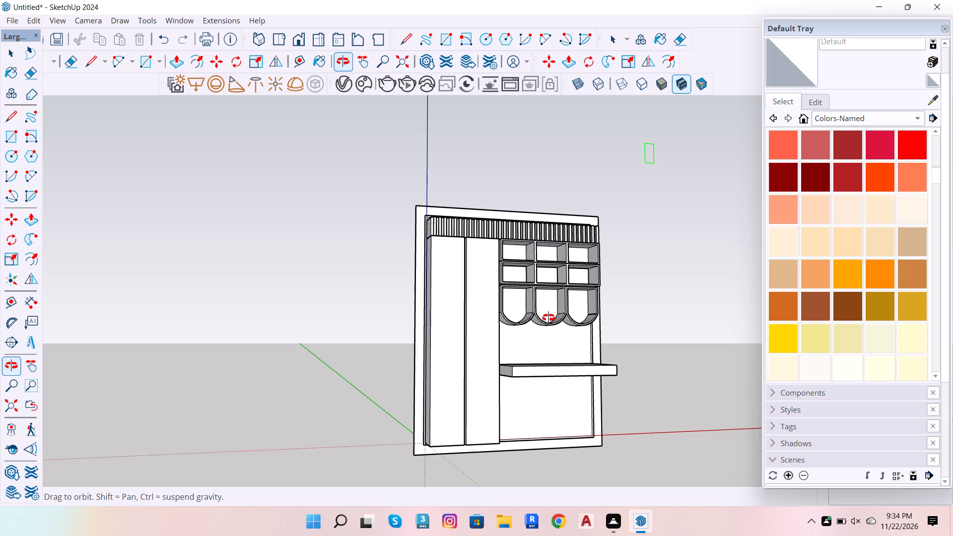
{"action": "scroll", "coordinate": [549, 319], "scroll_direction": "down", "scroll_amount": 4}
{"action": "scroll", "coordinate": [541, 310], "scroll_direction": "up", "scroll_amount": 3}
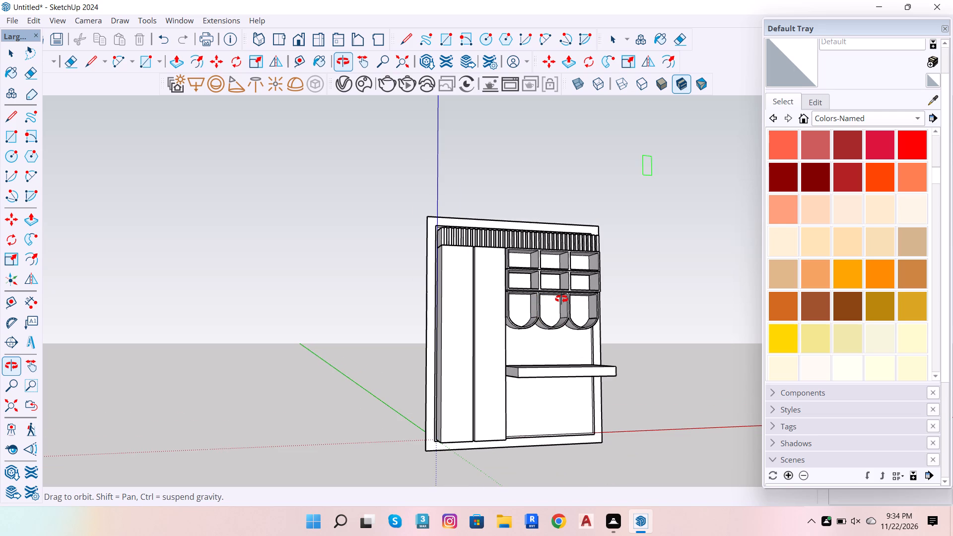
{"action": "scroll", "coordinate": [517, 318], "scroll_direction": "down", "scroll_amount": 2}
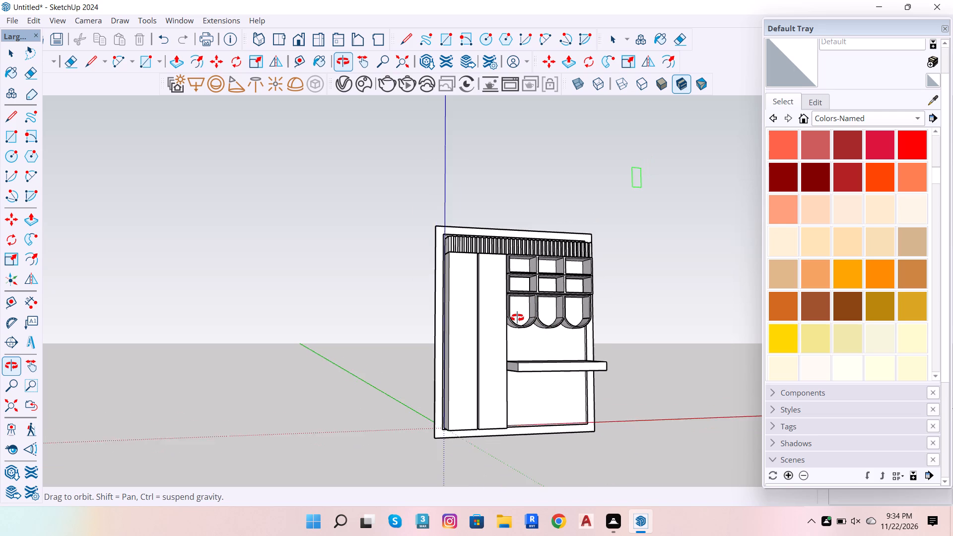
{"action": "scroll", "coordinate": [518, 323], "scroll_direction": "down", "scroll_amount": 4}
{"action": "scroll", "coordinate": [573, 379], "scroll_direction": "up", "scroll_amount": 5}
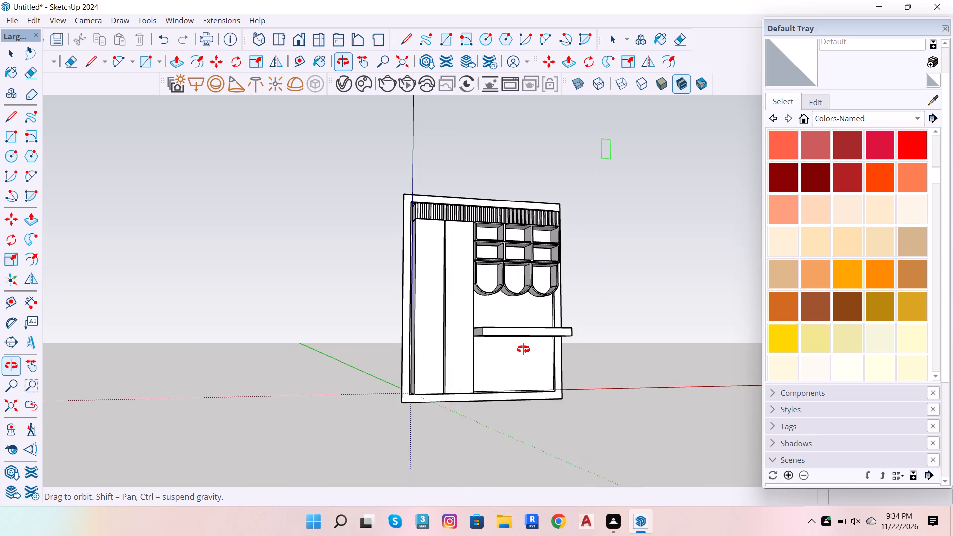
{"action": "scroll", "coordinate": [523, 349], "scroll_direction": "up", "scroll_amount": 4}
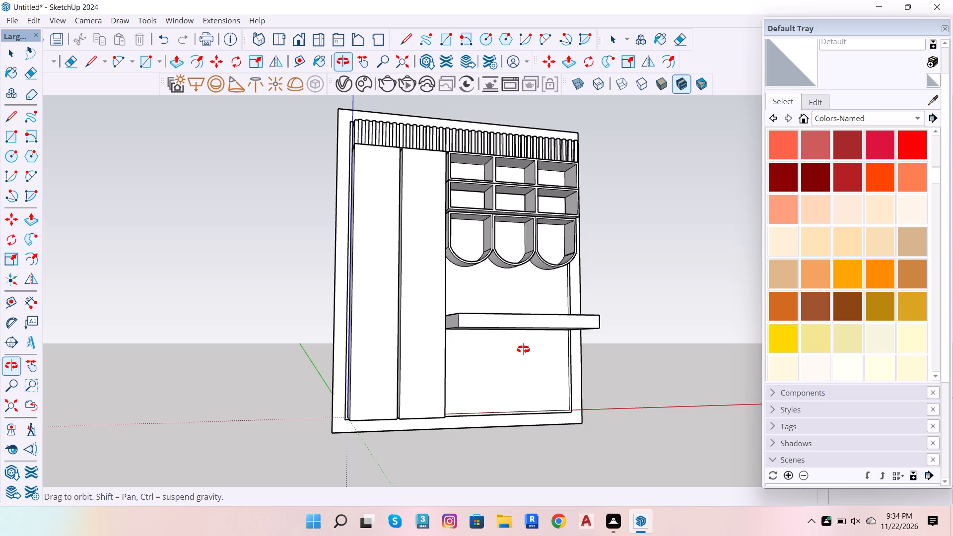
{"action": "scroll", "coordinate": [525, 352], "scroll_direction": "down", "scroll_amount": 5}
{"action": "scroll", "coordinate": [524, 358], "scroll_direction": "up", "scroll_amount": 5}
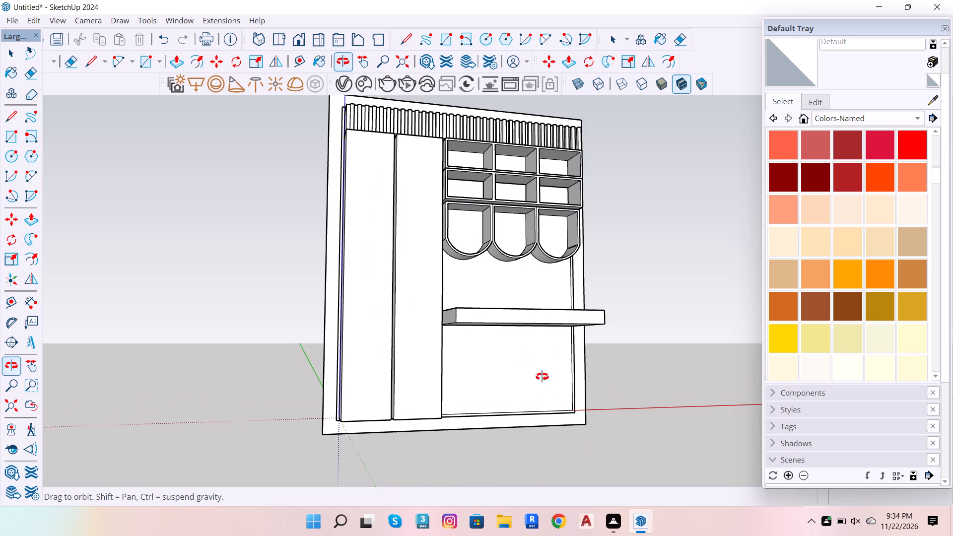
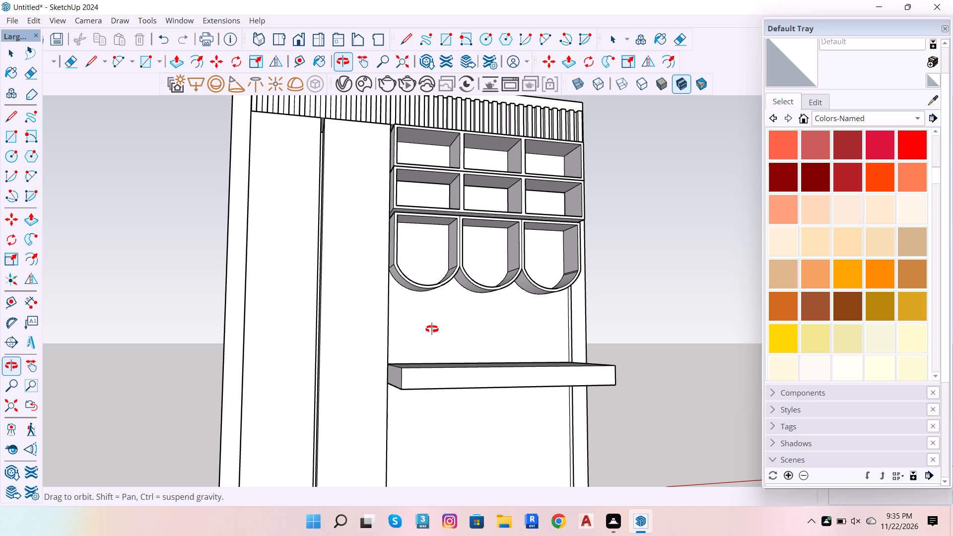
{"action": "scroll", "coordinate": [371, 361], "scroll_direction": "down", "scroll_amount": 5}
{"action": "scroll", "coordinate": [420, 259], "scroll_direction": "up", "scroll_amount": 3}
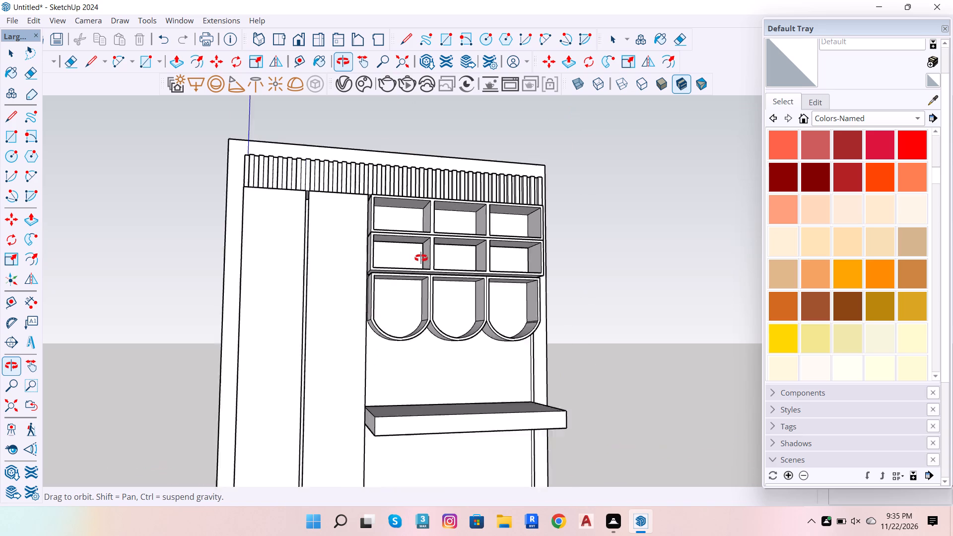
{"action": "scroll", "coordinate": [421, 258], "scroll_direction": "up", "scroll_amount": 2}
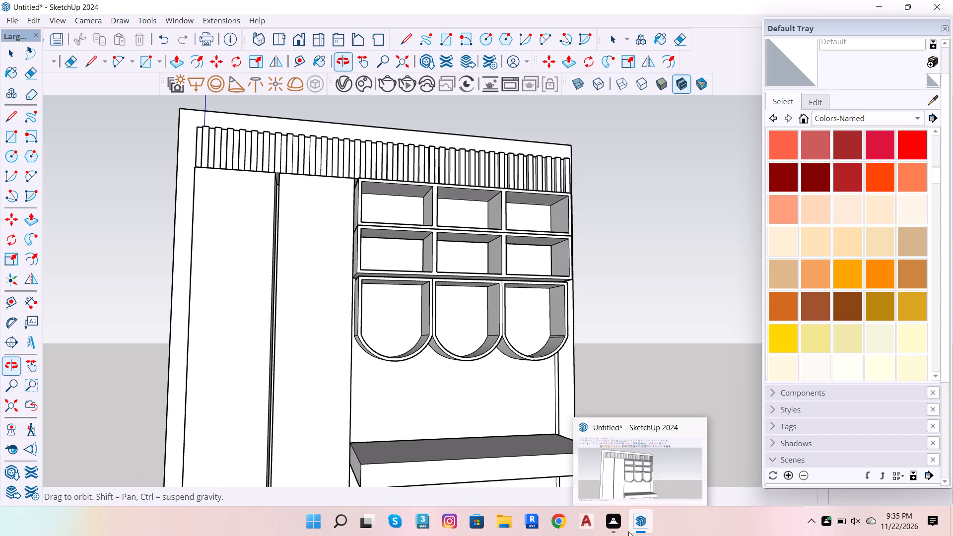
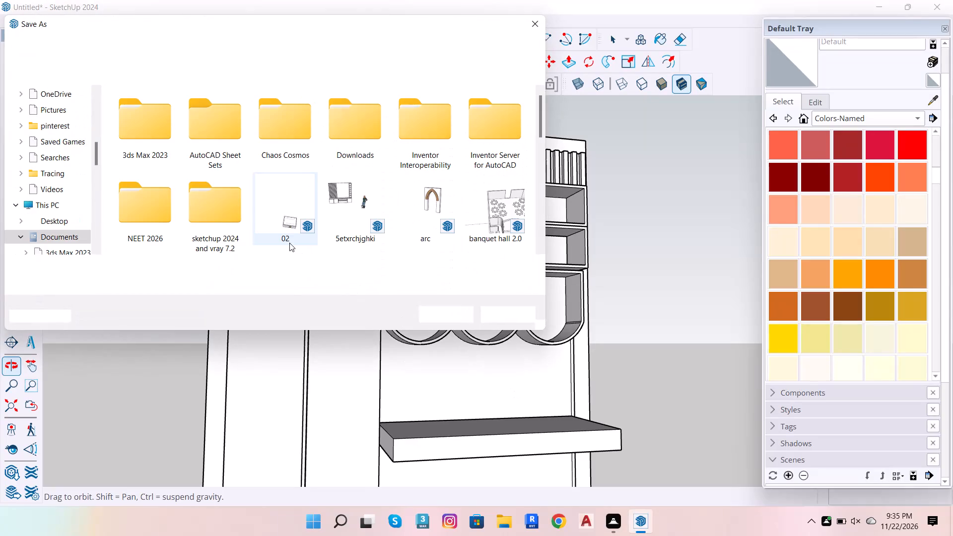
Set the save location to the New folder subfolder inside the desktop's New folder.
{"action": "scroll", "coordinate": [46, 200], "scroll_direction": "down", "scroll_amount": 6}
{"action": "scroll", "coordinate": [46, 201], "scroll_direction": "down", "scroll_amount": 17}
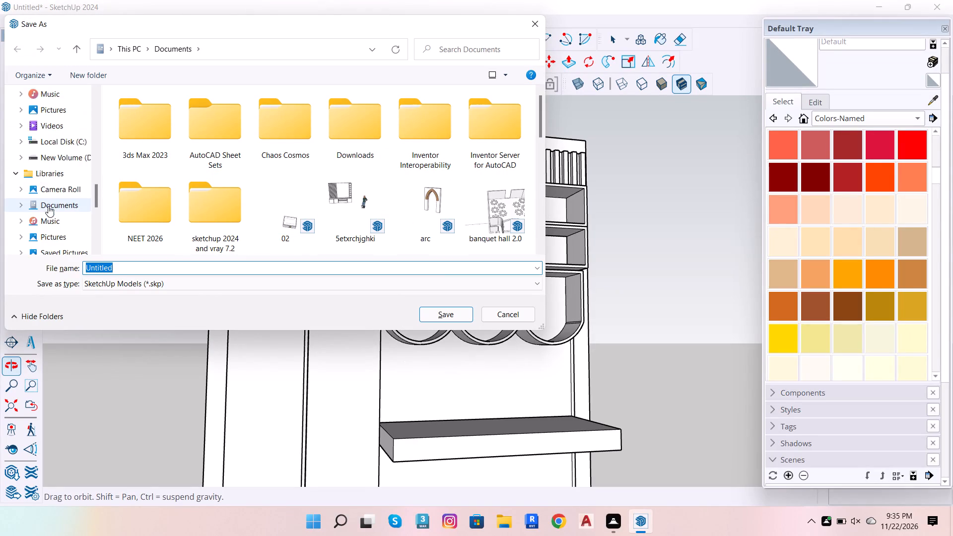
{"action": "scroll", "coordinate": [48, 206], "scroll_direction": "down", "scroll_amount": 20}
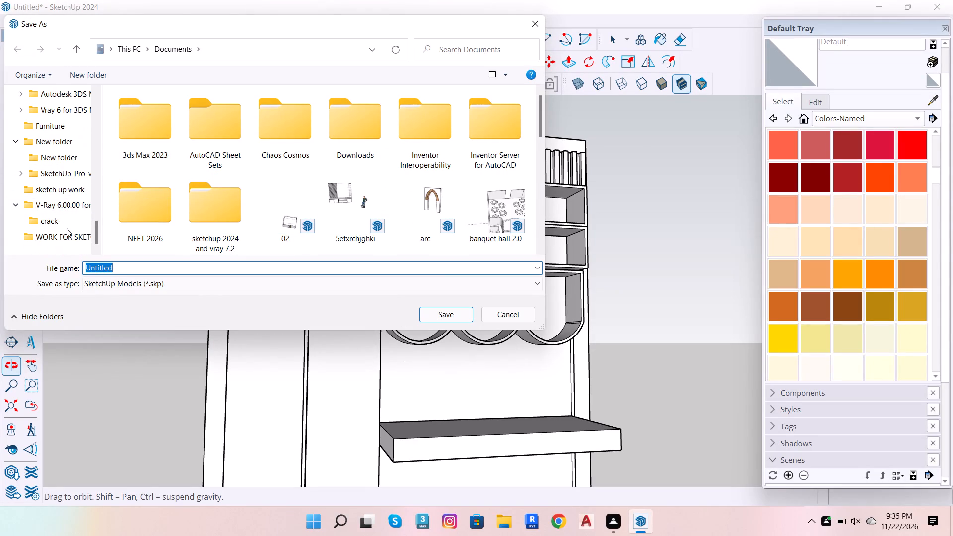
{"action": "double_click", "coordinate": [82, 138]}
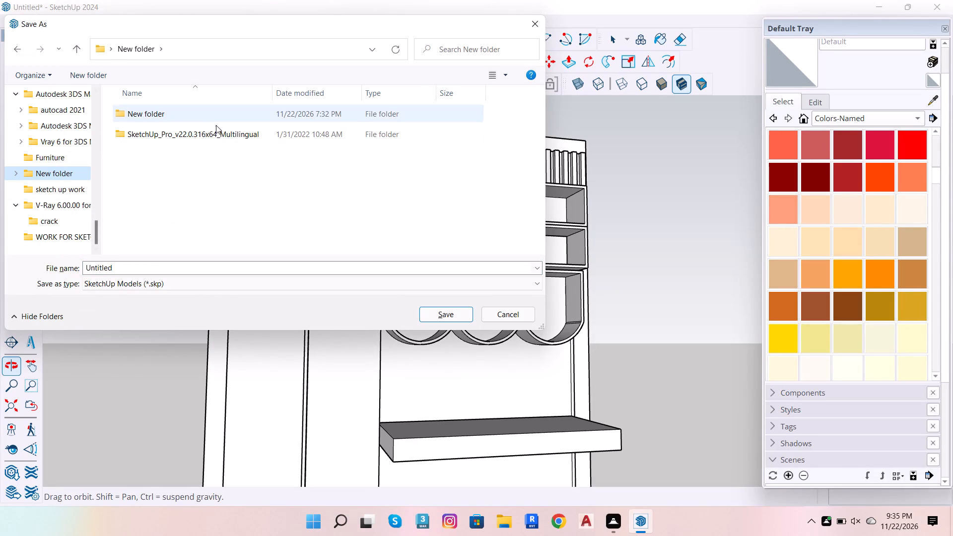
{"action": "double_click", "coordinate": [216, 117]}
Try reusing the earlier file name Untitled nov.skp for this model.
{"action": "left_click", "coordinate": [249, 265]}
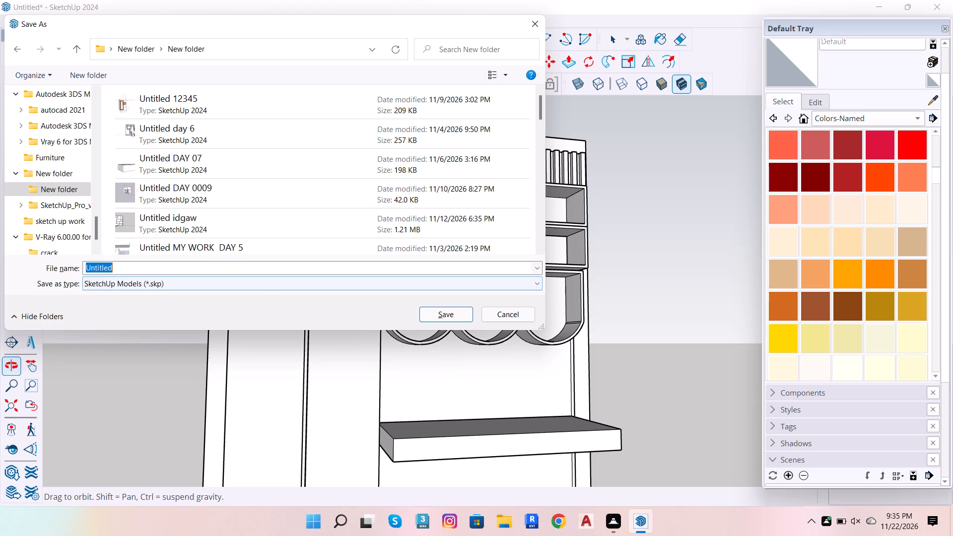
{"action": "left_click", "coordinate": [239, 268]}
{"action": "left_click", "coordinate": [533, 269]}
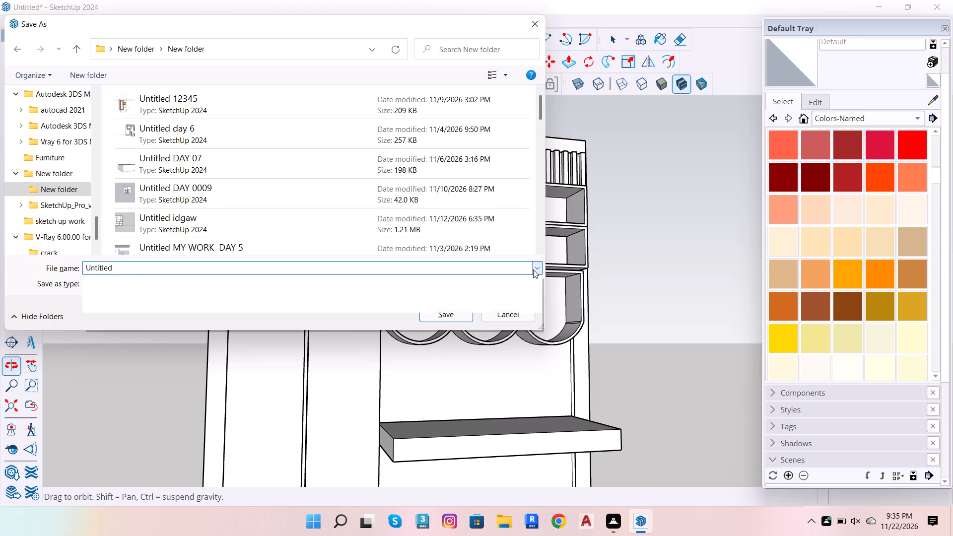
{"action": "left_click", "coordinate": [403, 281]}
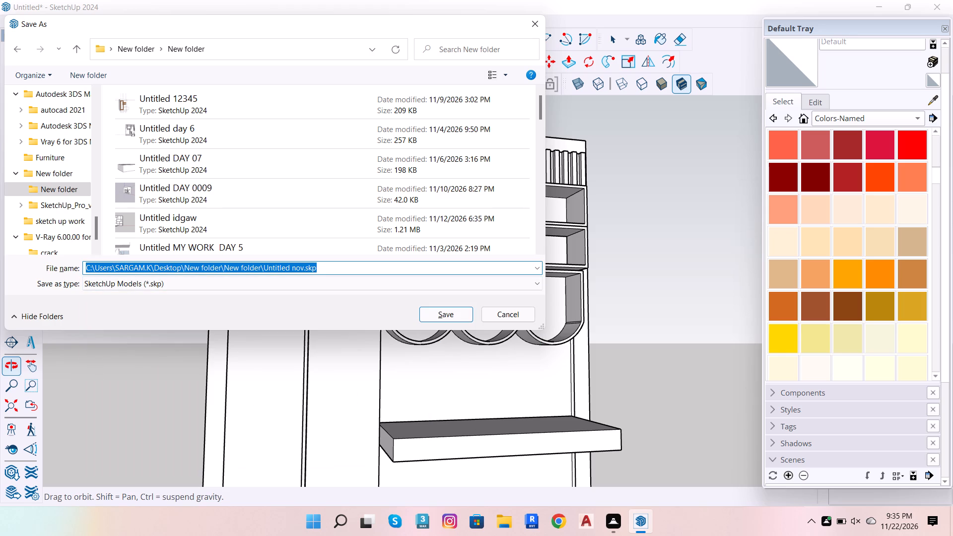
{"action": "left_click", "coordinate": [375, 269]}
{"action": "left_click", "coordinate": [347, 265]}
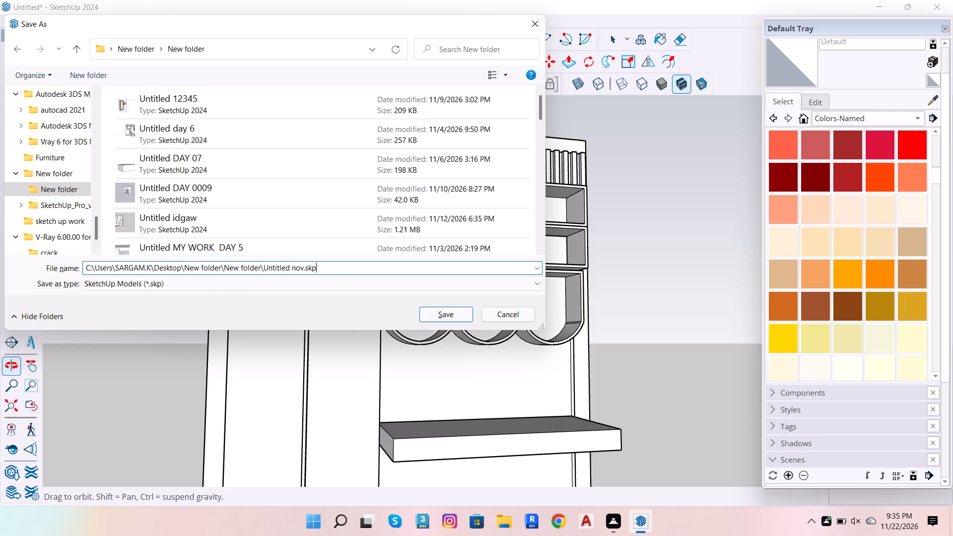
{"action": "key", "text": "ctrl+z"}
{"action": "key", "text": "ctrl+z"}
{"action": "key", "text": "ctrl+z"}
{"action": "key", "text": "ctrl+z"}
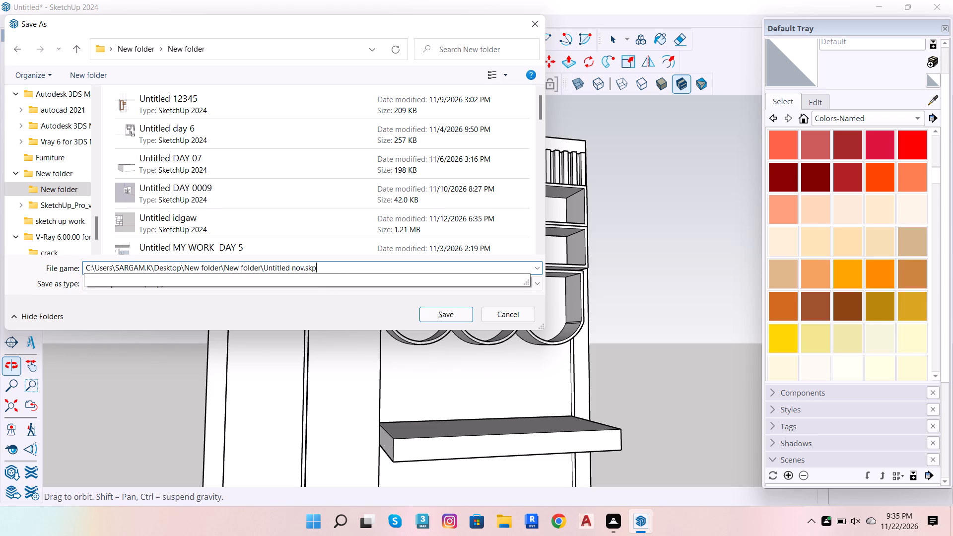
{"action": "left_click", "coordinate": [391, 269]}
Reuse the earlier file name Untitled NOV 20 .2, change it to Untitled NOV 22 .2, and save the model.
{"action": "left_click", "coordinate": [540, 271]}
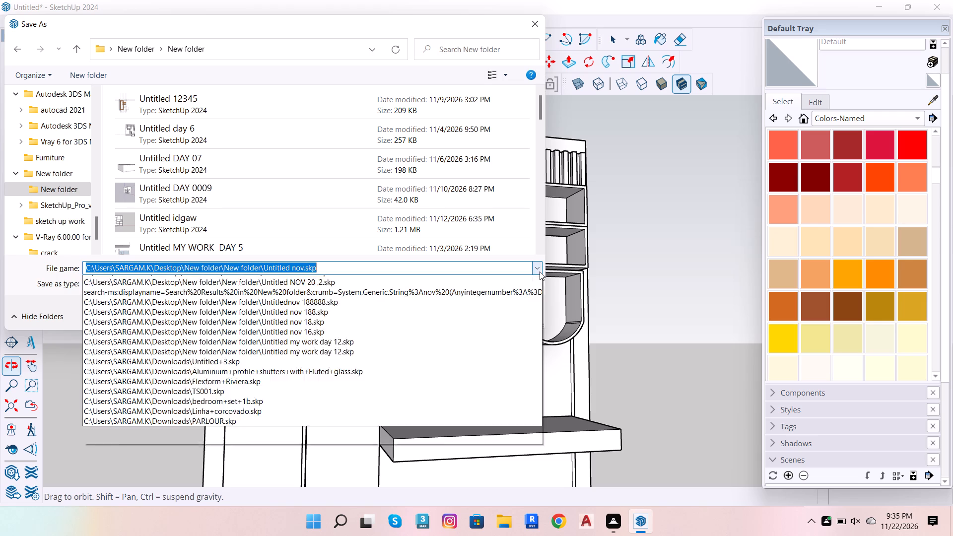
{"action": "scroll", "coordinate": [264, 452], "scroll_direction": "up", "scroll_amount": 2}
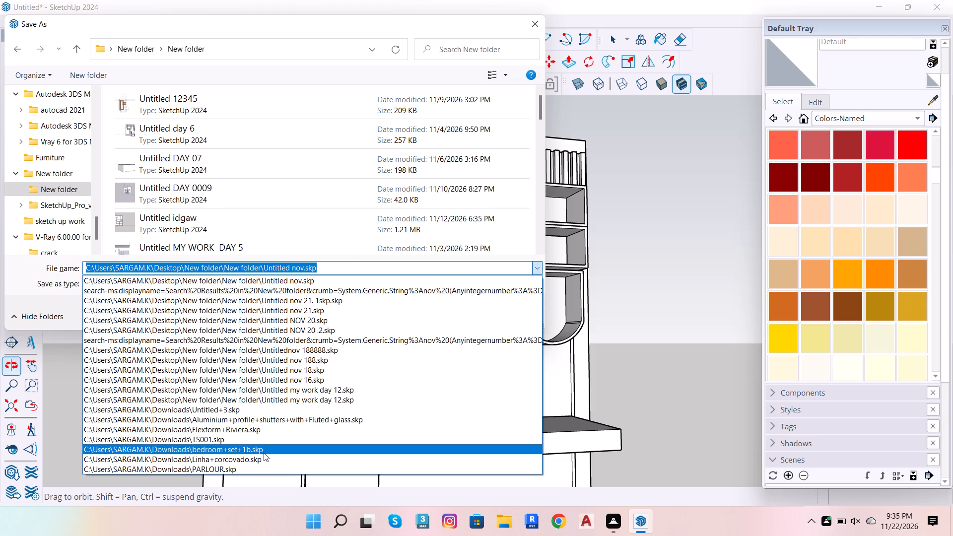
{"action": "scroll", "coordinate": [264, 453], "scroll_direction": "up", "scroll_amount": 2}
{"action": "scroll", "coordinate": [259, 304], "scroll_direction": "down", "scroll_amount": 4}
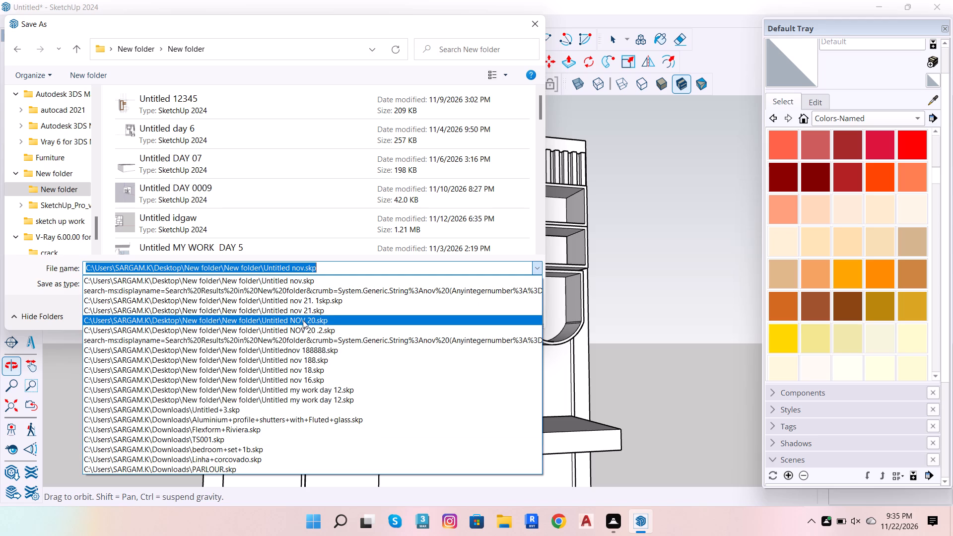
{"action": "left_click", "coordinate": [311, 333]}
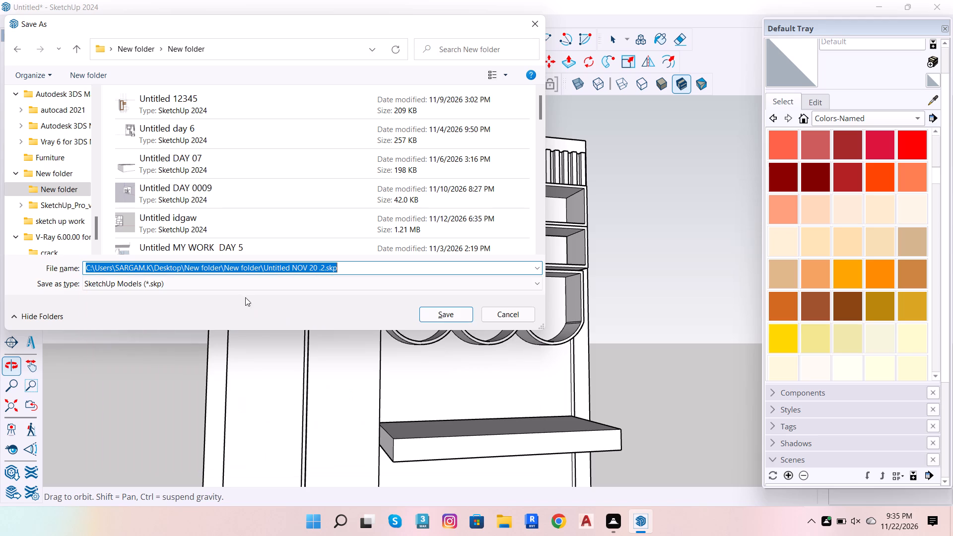
{"action": "left_click", "coordinate": [318, 264]}
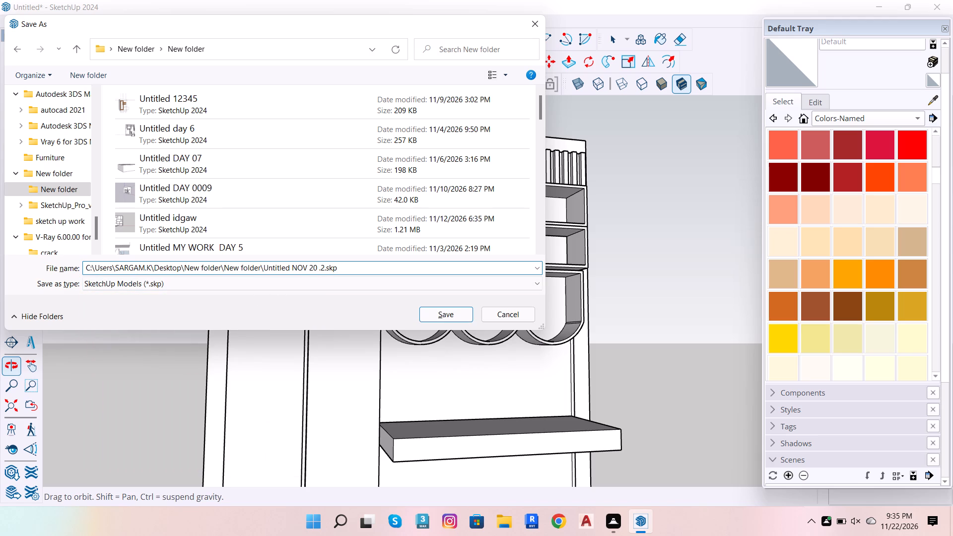
{"action": "key", "text": "BackSpace"}
{"action": "key", "text": "2"}
{"action": "key", "text": "Return"}
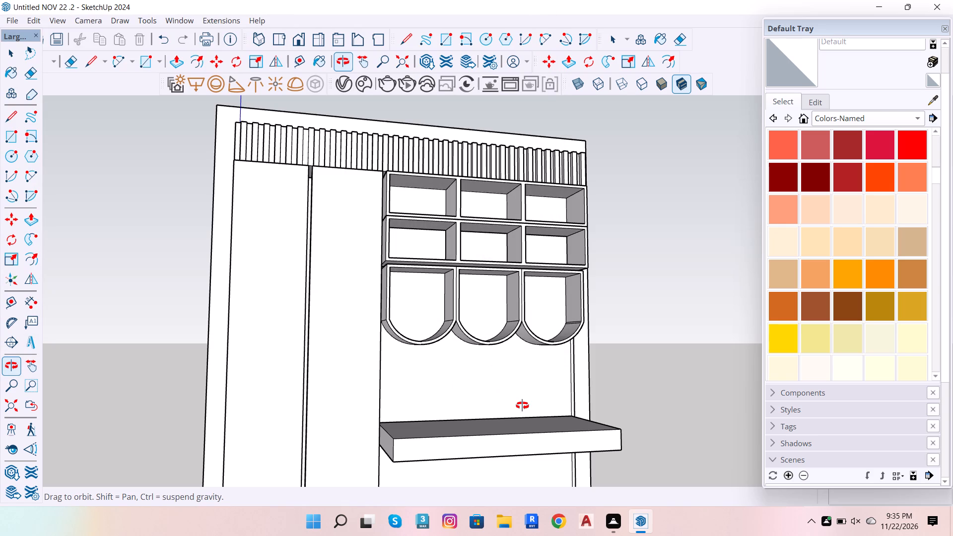
Save the model again under its current name.
{"action": "key", "text": "ctrl+s"}
{"action": "key", "text": "ctrl+s"}
{"action": "key", "text": "ctrl+s"}
{"action": "key", "text": "ctrl+s"}
{"action": "key", "text": "ctrl+s"}
{"action": "key", "text": "ctrl+s"}
{"action": "key", "text": "ctrl+s"}
{"action": "key", "text": "ctrl+s"}
{"action": "key", "text": "ctrl+s"}
{"action": "key", "text": "ctrl+s"}
{"action": "key", "text": "ctrl+s"}
{"action": "key", "text": "ctrl+s"}
{"action": "key", "text": "ctrl+s"}
{"action": "key", "text": "ctrl+s"}
{"action": "key", "text": "ctrl+s"}
{"action": "key", "text": "ctrl+s"}
{"action": "key", "text": "ctrl+s"}
{"action": "key", "text": "ctrl+s"}
{"action": "key", "text": "ctrl+s"}
{"action": "key", "text": "ctrl+s"}
{"action": "key", "text": "ctrl+s"}
{"action": "key", "text": "ctrl+s"}
{"action": "key", "text": "ctrl+s"}
{"action": "key", "text": "ctrl+s"}
{"action": "key", "text": "ctrl+s"}
{"action": "key", "text": "ctrl+s"}
{"action": "key", "text": "ctrl+s"}
{"action": "key", "text": "ctrl+s"}
{"action": "key", "text": "ctrl+s"}
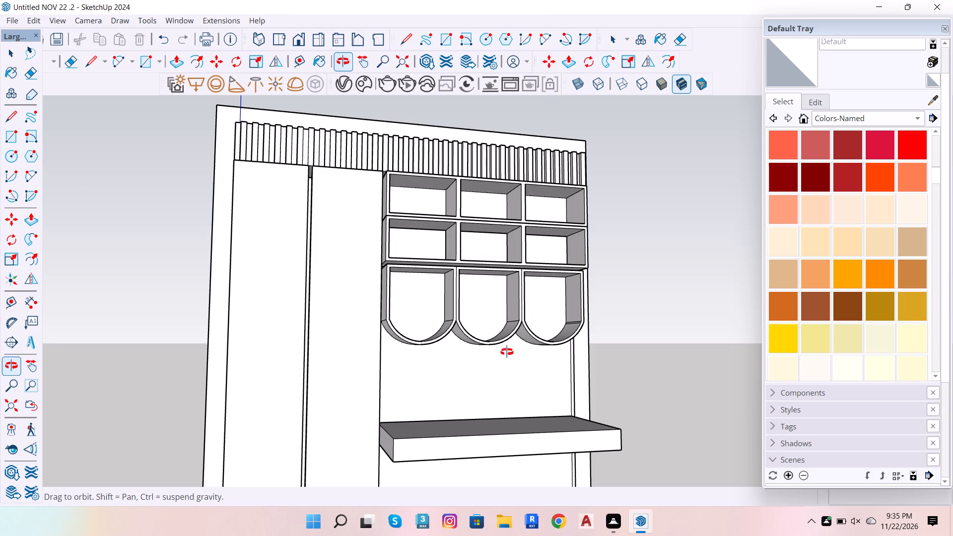
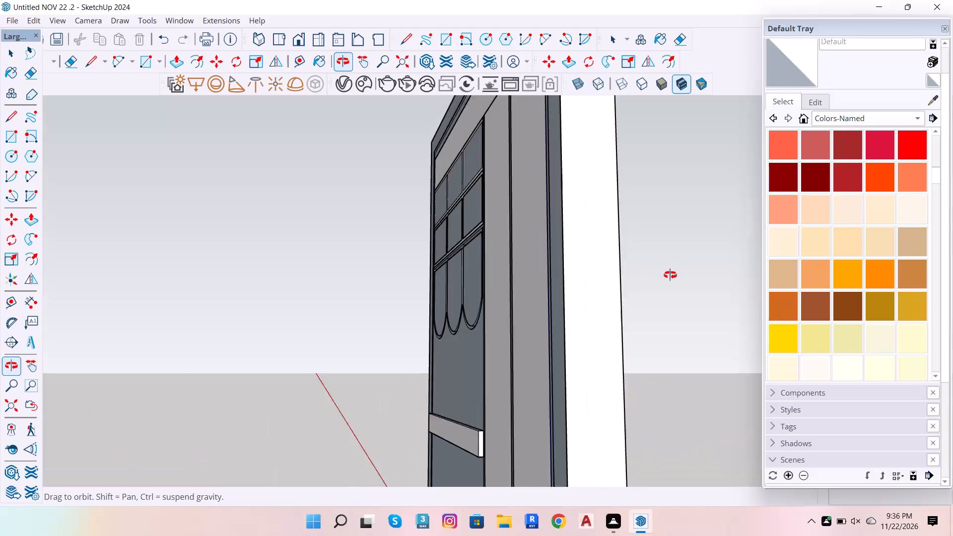
Examine the back of the wall unit, including the fluted top strip, shelf compartments and rounded cubbies from behind.
{"action": "scroll", "coordinate": [573, 368], "scroll_direction": "down", "scroll_amount": 7}
{"action": "left_click_drag", "start_coordinate": [527, 330], "coordinate": [685, 369]}
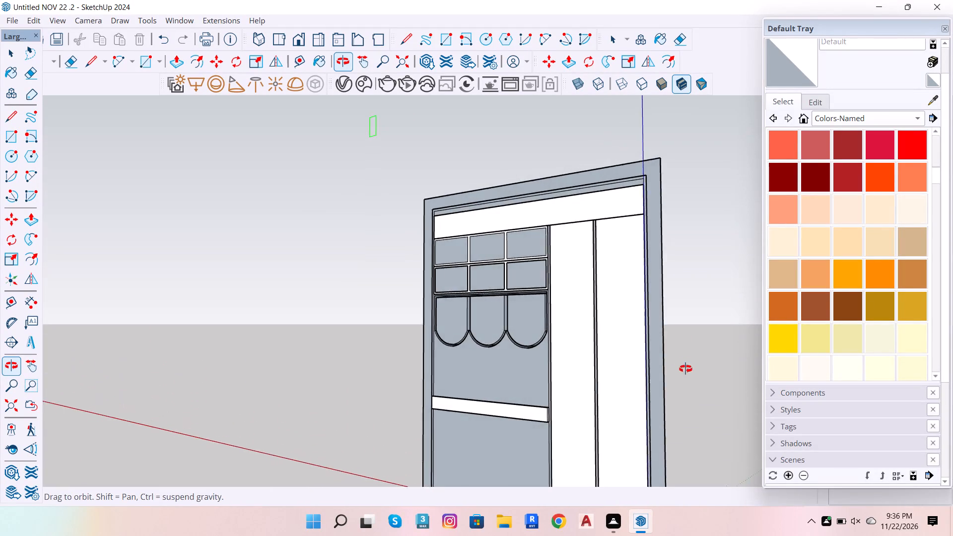
{"action": "left_click_drag", "start_coordinate": [685, 369], "coordinate": [693, 380]}
{"action": "scroll", "coordinate": [616, 178], "scroll_direction": "up", "scroll_amount": 20}
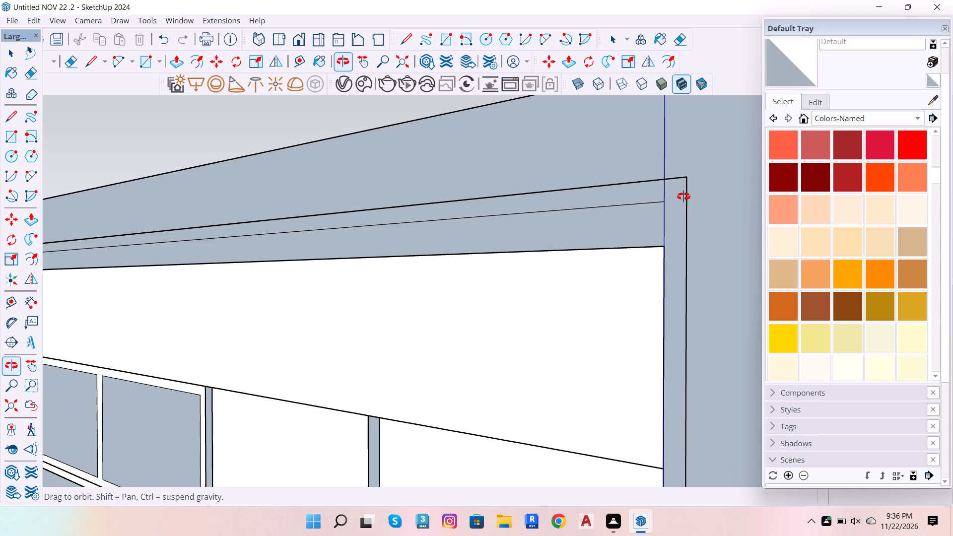
{"action": "scroll", "coordinate": [685, 207], "scroll_direction": "down", "scroll_amount": 6}
{"action": "scroll", "coordinate": [715, 242], "scroll_direction": "up", "scroll_amount": 4}
{"action": "scroll", "coordinate": [526, 229], "scroll_direction": "down", "scroll_amount": 5}
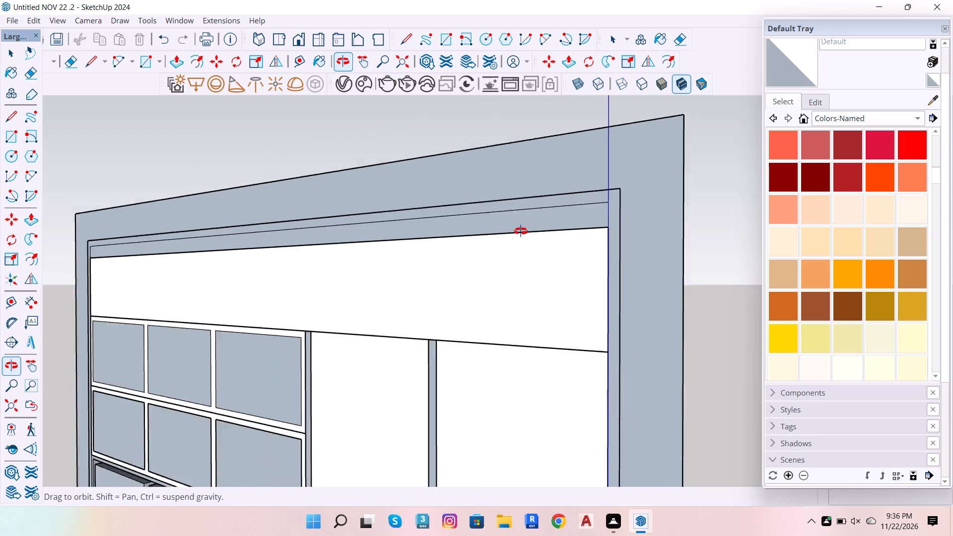
{"action": "scroll", "coordinate": [521, 231], "scroll_direction": "down", "scroll_amount": 9}
{"action": "scroll", "coordinate": [508, 294], "scroll_direction": "down", "scroll_amount": 7}
{"action": "scroll", "coordinate": [492, 368], "scroll_direction": "up", "scroll_amount": 11}
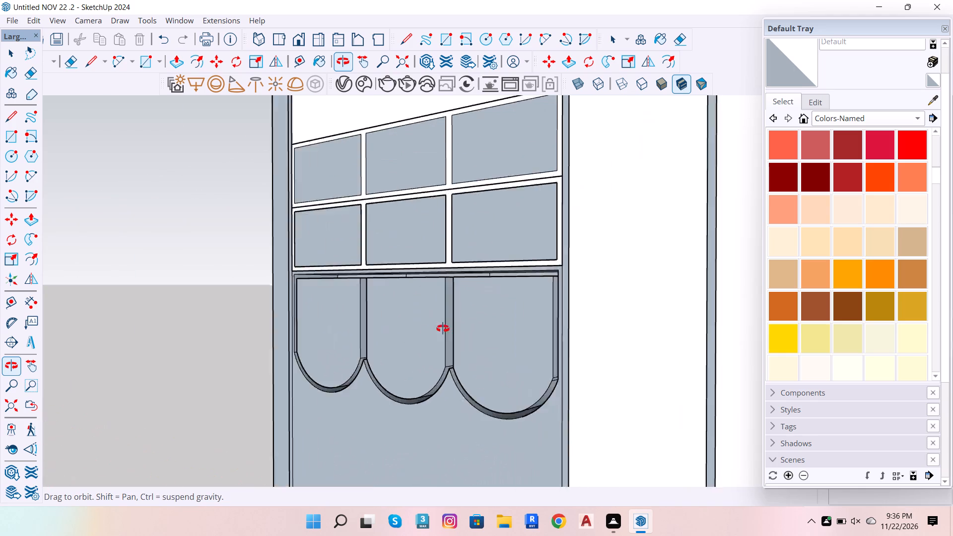
{"action": "scroll", "coordinate": [443, 329], "scroll_direction": "up", "scroll_amount": 11}
{"action": "scroll", "coordinate": [627, 169], "scroll_direction": "down", "scroll_amount": 7}
{"action": "left_click_drag", "start_coordinate": [304, 212], "coordinate": [505, 247]}
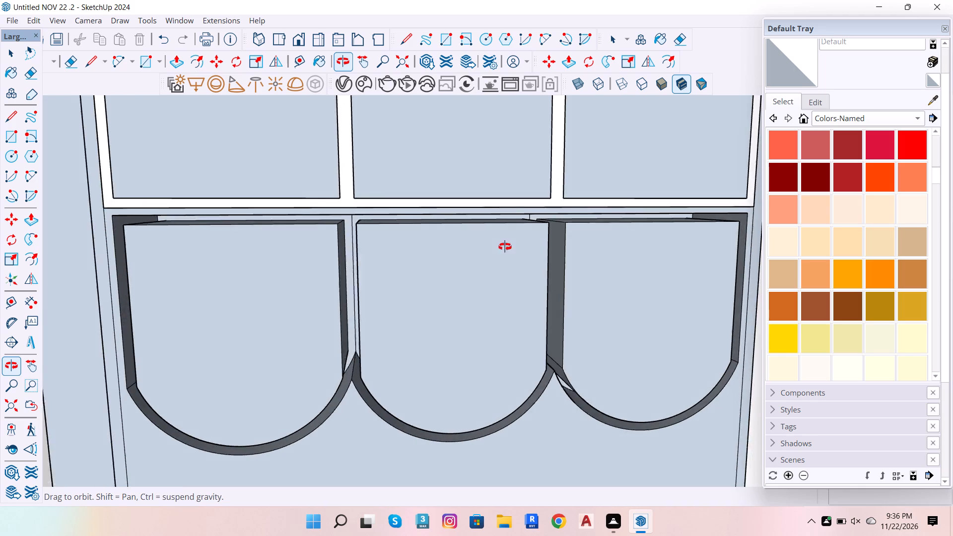
{"action": "left_click_drag", "start_coordinate": [505, 247], "coordinate": [534, 241]}
{"action": "scroll", "coordinate": [482, 232], "scroll_direction": "down", "scroll_amount": 7}
{"action": "scroll", "coordinate": [270, 270], "scroll_direction": "up", "scroll_amount": 6}
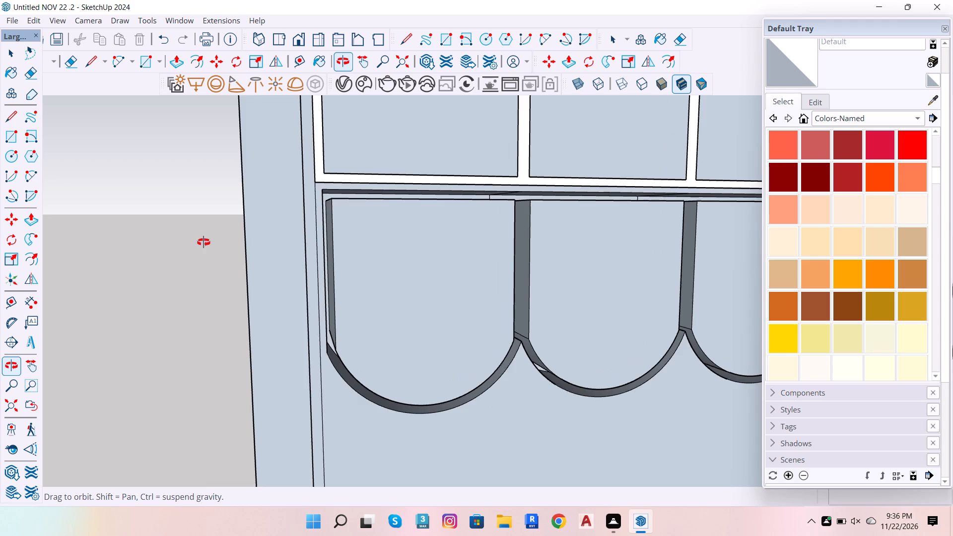
{"action": "scroll", "coordinate": [127, 251], "scroll_direction": "down", "scroll_amount": 7}
{"action": "left_click_drag", "start_coordinate": [140, 245], "coordinate": [467, 324]}
Examine the front of the whole wall unit, checking the doors, fluted strip, shelf compartments, rounded cubbies and desk.
{"action": "left_click_drag", "start_coordinate": [149, 312], "coordinate": [375, 356]}
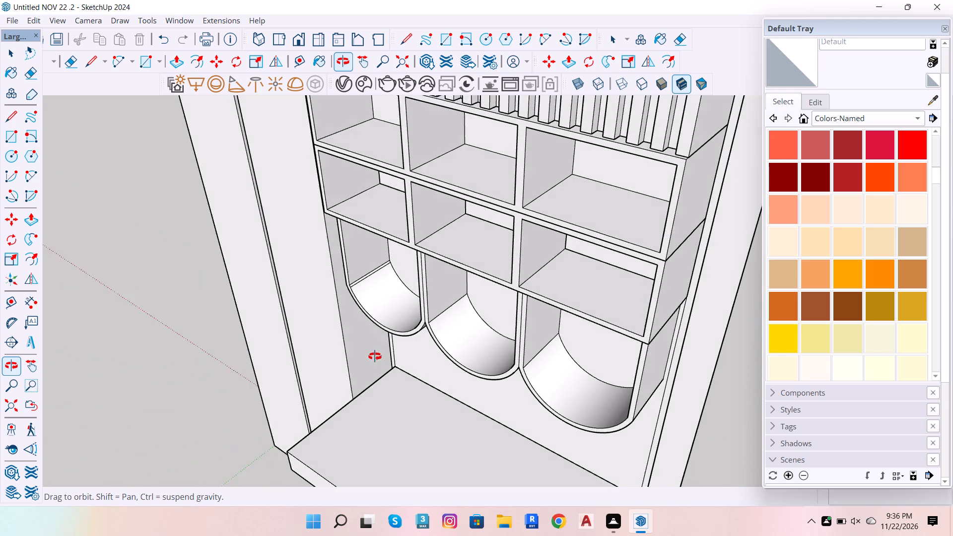
{"action": "left_click_drag", "start_coordinate": [375, 356], "coordinate": [375, 356]}
{"action": "scroll", "coordinate": [266, 334], "scroll_direction": "down", "scroll_amount": 8}
{"action": "scroll", "coordinate": [270, 330], "scroll_direction": "up", "scroll_amount": 4}
{"action": "left_click_drag", "start_coordinate": [288, 329], "coordinate": [393, 271]}
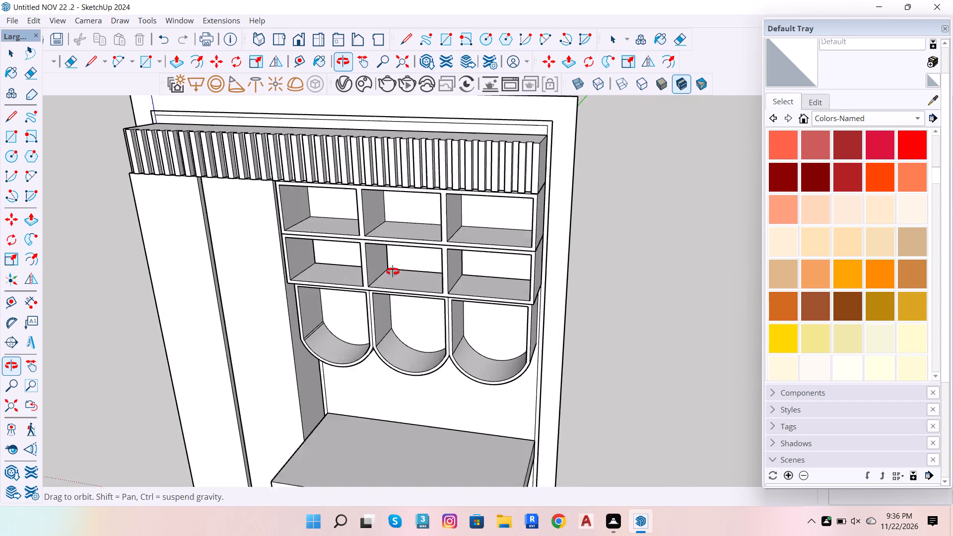
{"action": "left_click_drag", "start_coordinate": [393, 271], "coordinate": [407, 270]}
{"action": "scroll", "coordinate": [339, 286], "scroll_direction": "down", "scroll_amount": 6}
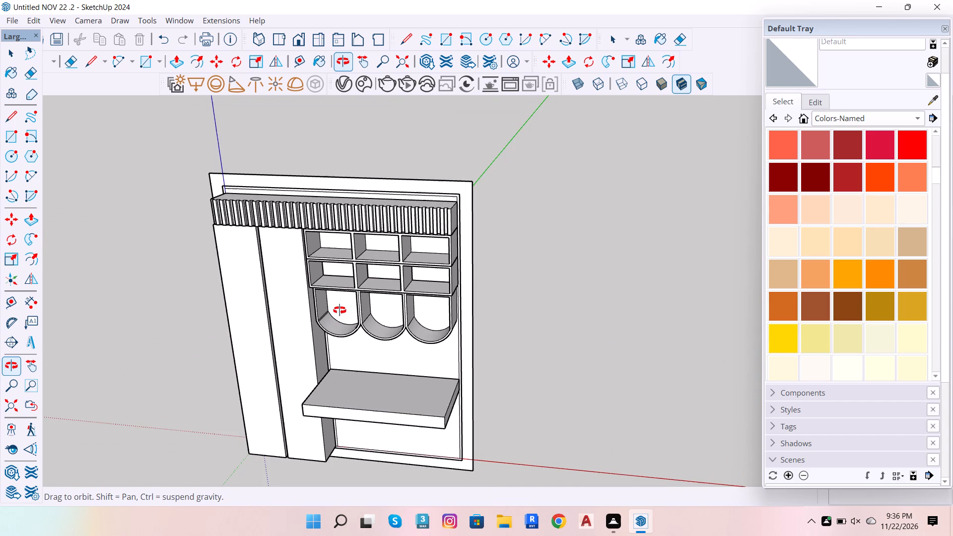
{"action": "scroll", "coordinate": [360, 338], "scroll_direction": "down", "scroll_amount": 12}
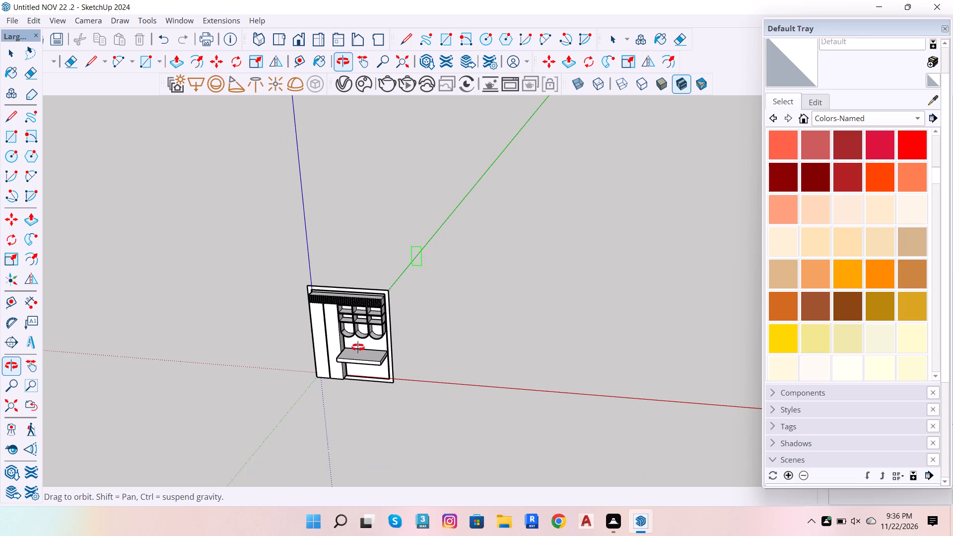
{"action": "scroll", "coordinate": [385, 343], "scroll_direction": "up", "scroll_amount": 6}
{"action": "left_click_drag", "start_coordinate": [371, 357], "coordinate": [414, 322]}
{"action": "scroll", "coordinate": [449, 363], "scroll_direction": "down", "scroll_amount": 3}
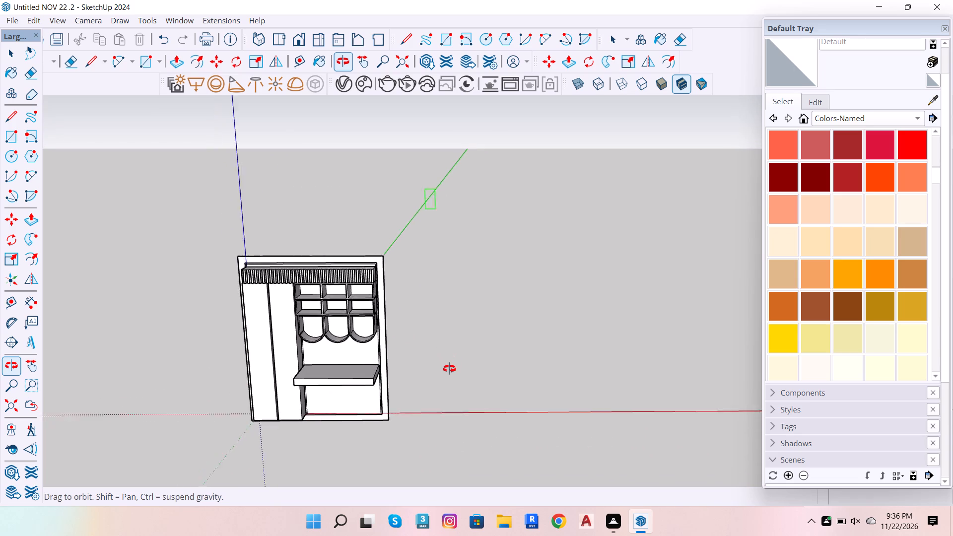
{"action": "scroll", "coordinate": [449, 369], "scroll_direction": "down", "scroll_amount": 4}
{"action": "scroll", "coordinate": [426, 368], "scroll_direction": "up", "scroll_amount": 6}
{"action": "scroll", "coordinate": [329, 350], "scroll_direction": "up", "scroll_amount": 6}
{"action": "scroll", "coordinate": [405, 326], "scroll_direction": "down", "scroll_amount": 5}
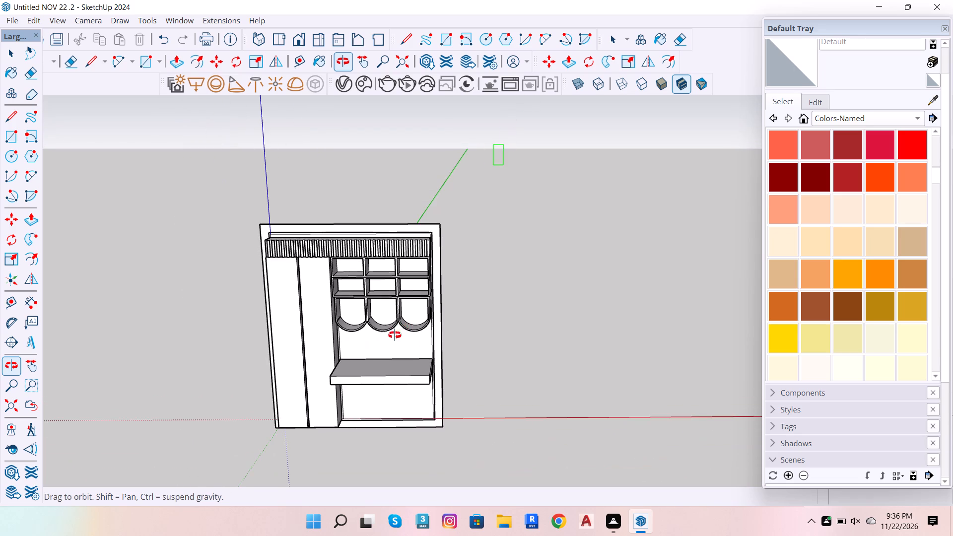
Open the desk slab's group for editing, focusing on its front corner beside the wardrobe doors.
{"action": "scroll", "coordinate": [357, 383], "scroll_direction": "up", "scroll_amount": 3}
{"action": "left_click_drag", "start_coordinate": [372, 361], "coordinate": [404, 402]}
{"action": "scroll", "coordinate": [371, 387], "scroll_direction": "up", "scroll_amount": 7}
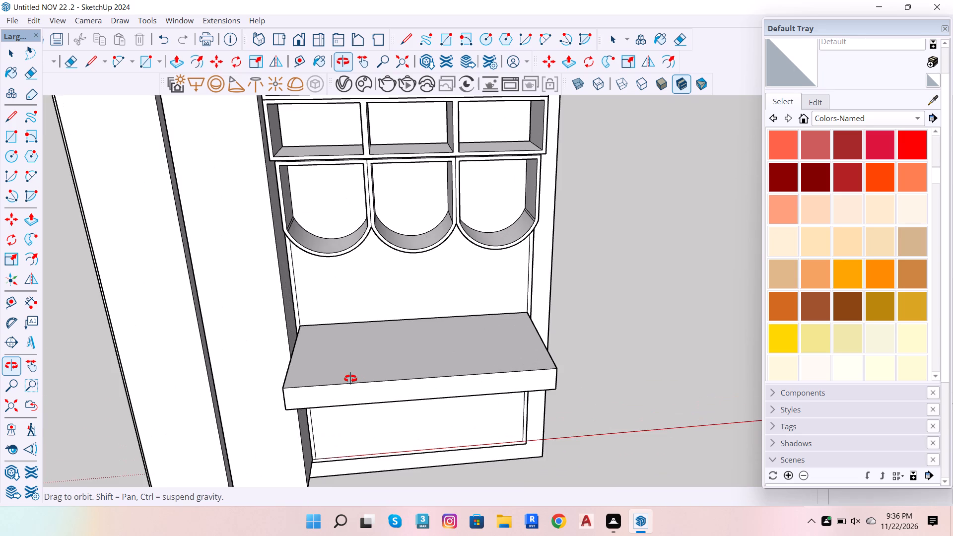
{"action": "left_click_drag", "start_coordinate": [347, 377], "coordinate": [356, 408]}
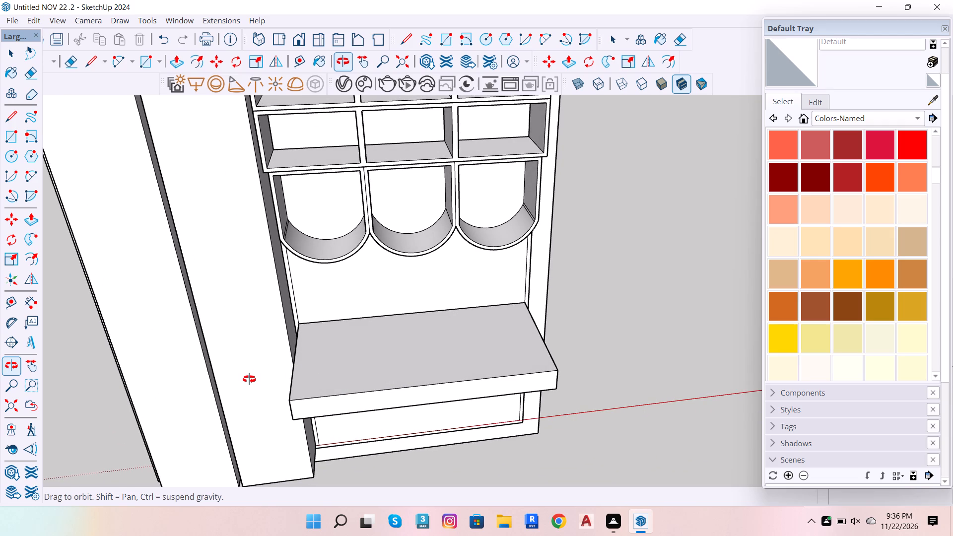
{"action": "scroll", "coordinate": [249, 380], "scroll_direction": "up", "scroll_amount": 2}
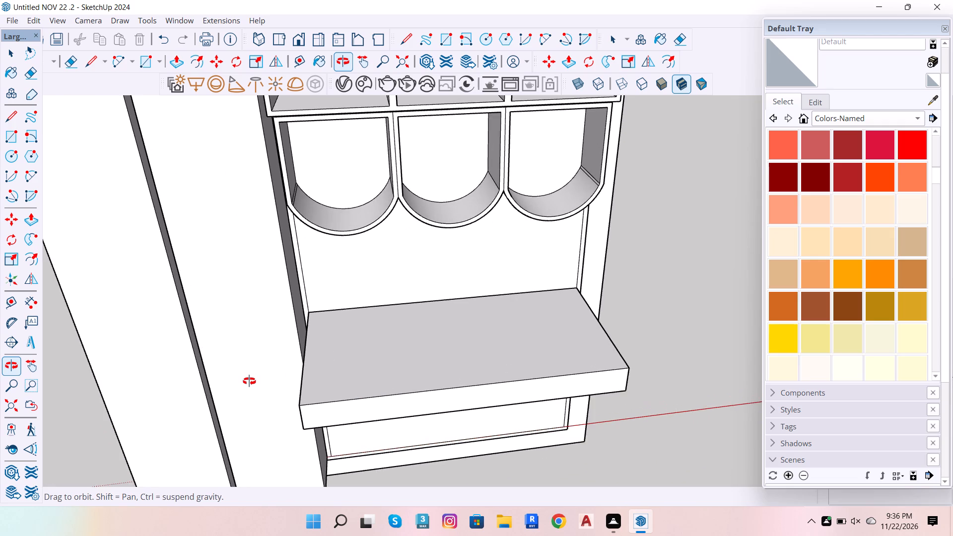
{"action": "left_click_drag", "start_coordinate": [249, 382], "coordinate": [328, 465]}
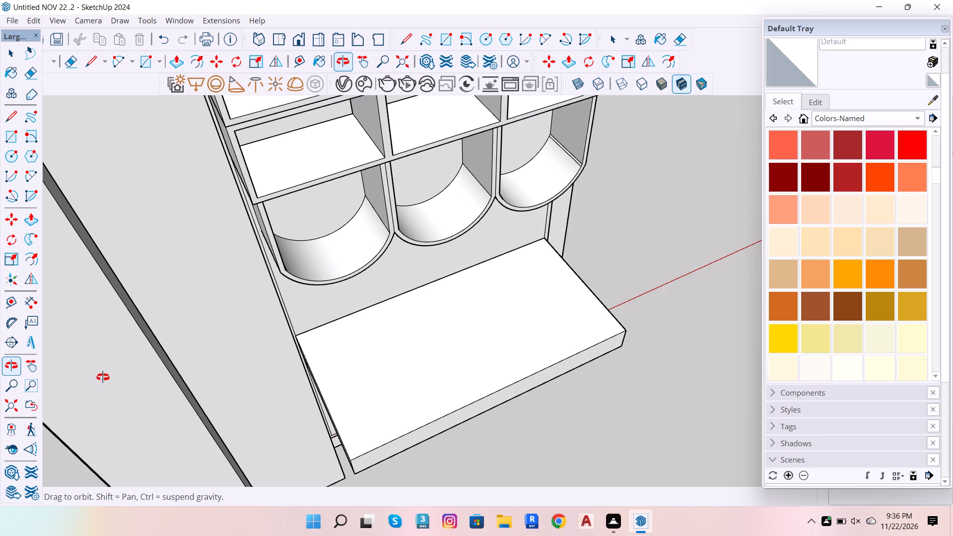
{"action": "scroll", "coordinate": [106, 384], "scroll_direction": "up", "scroll_amount": 6}
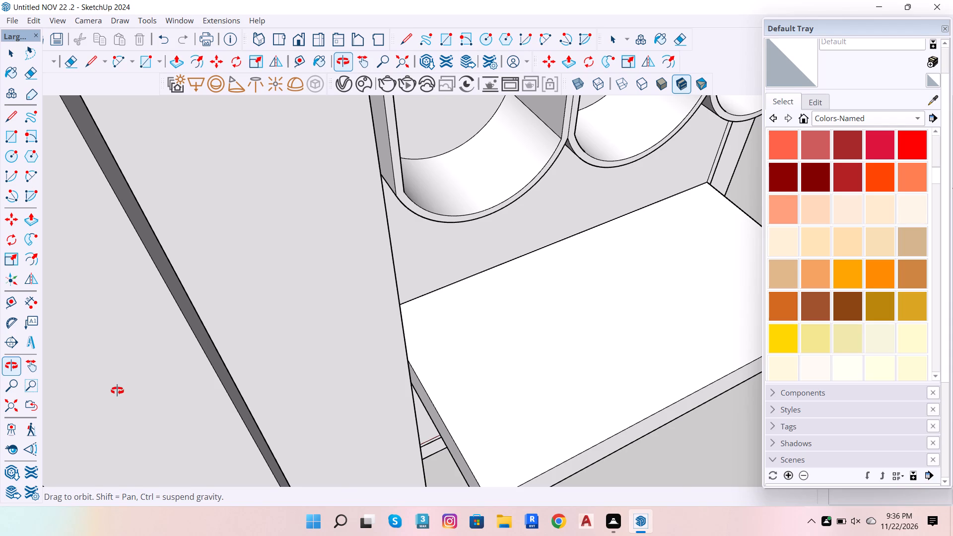
{"action": "scroll", "coordinate": [117, 390], "scroll_direction": "up", "scroll_amount": 7}
{"action": "left_click_drag", "start_coordinate": [197, 345], "coordinate": [73, 323]}
{"action": "scroll", "coordinate": [52, 301], "scroll_direction": "down", "scroll_amount": 7}
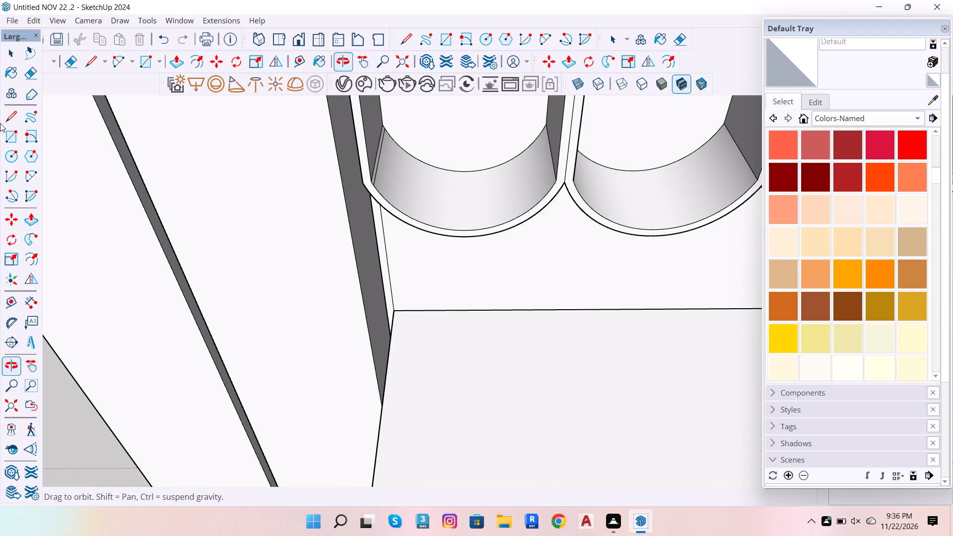
{"action": "left_click", "coordinate": [0, 59]}
{"action": "left_click", "coordinate": [7, 59]}
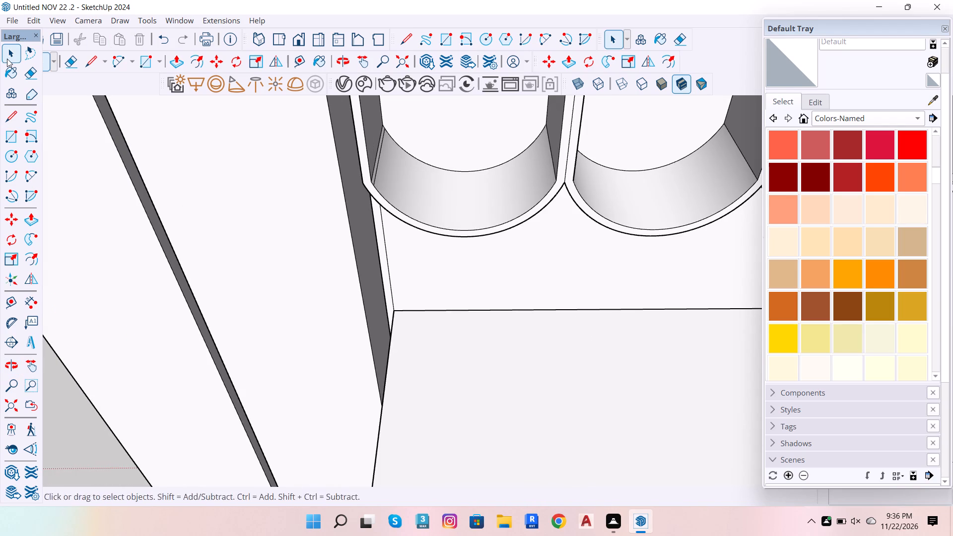
{"action": "scroll", "coordinate": [318, 241], "scroll_direction": "down", "scroll_amount": 7}
{"action": "double_click", "coordinate": [429, 335]}
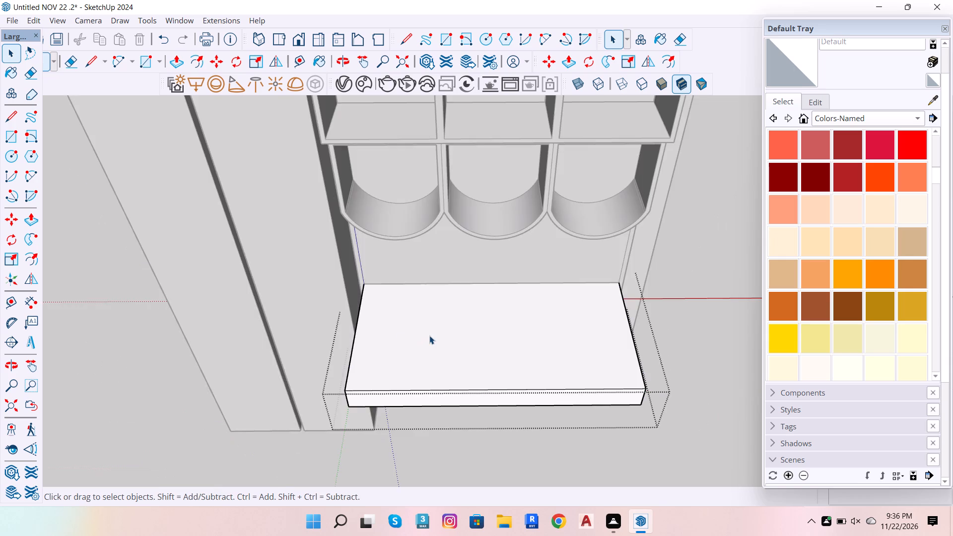
{"action": "scroll", "coordinate": [404, 394], "scroll_direction": "up", "scroll_amount": 7}
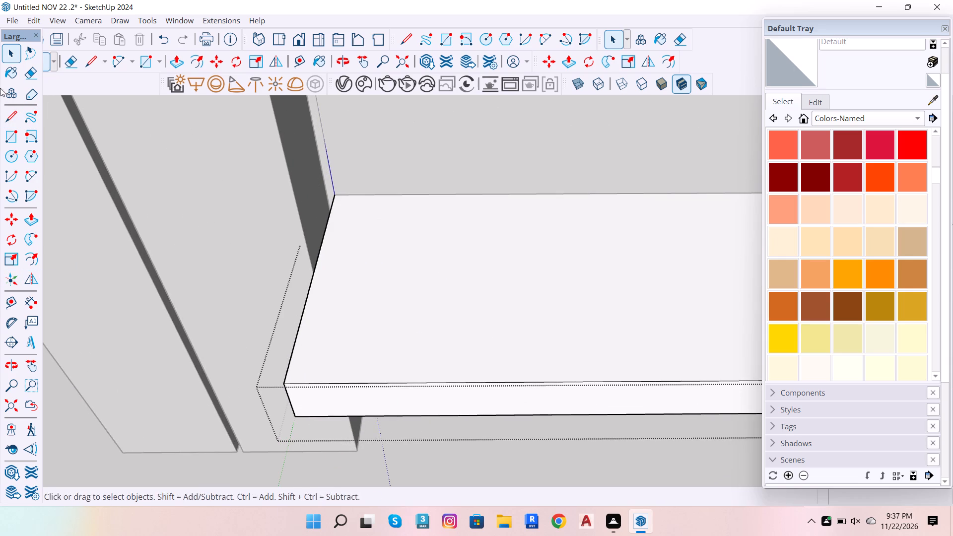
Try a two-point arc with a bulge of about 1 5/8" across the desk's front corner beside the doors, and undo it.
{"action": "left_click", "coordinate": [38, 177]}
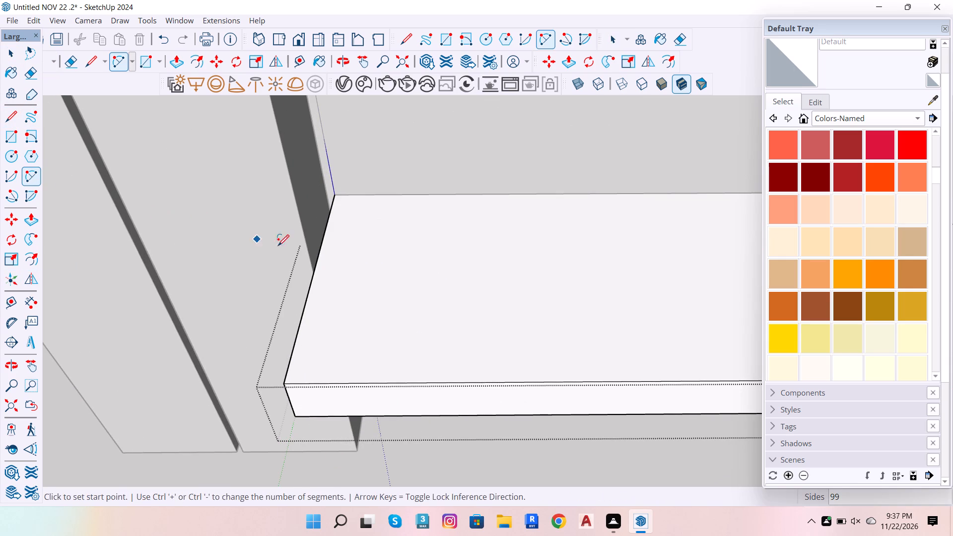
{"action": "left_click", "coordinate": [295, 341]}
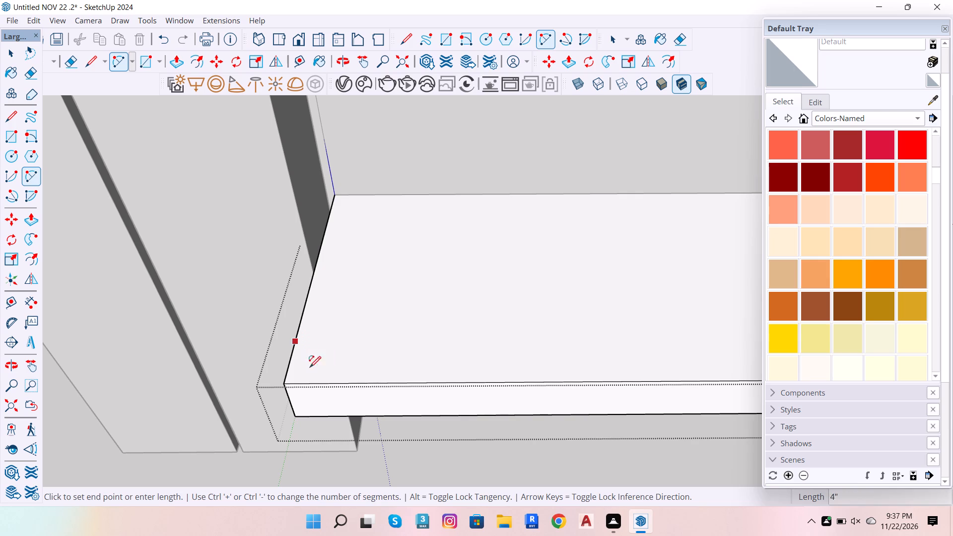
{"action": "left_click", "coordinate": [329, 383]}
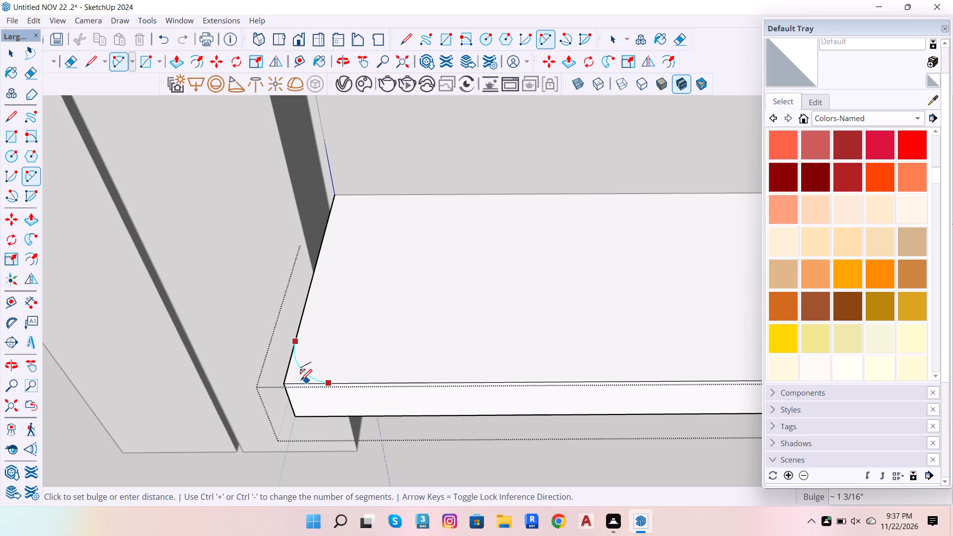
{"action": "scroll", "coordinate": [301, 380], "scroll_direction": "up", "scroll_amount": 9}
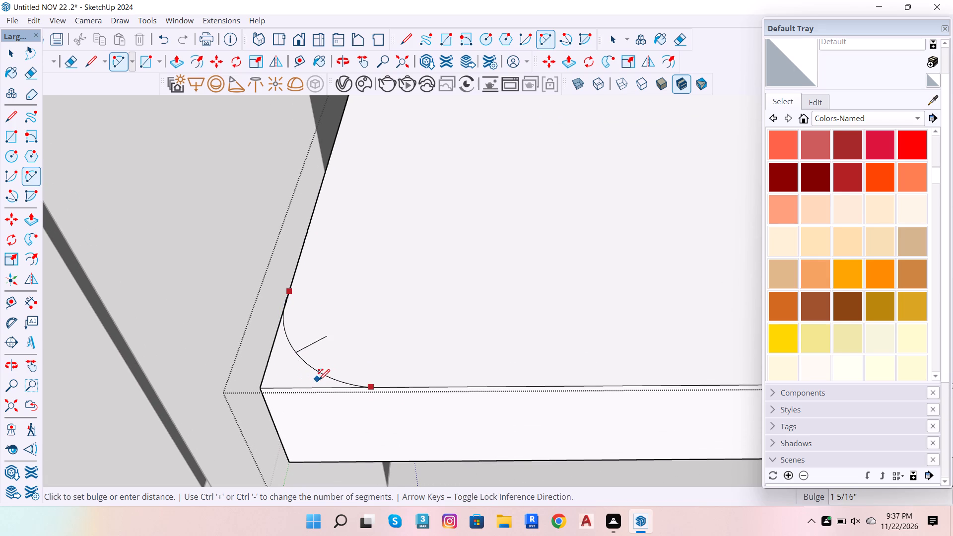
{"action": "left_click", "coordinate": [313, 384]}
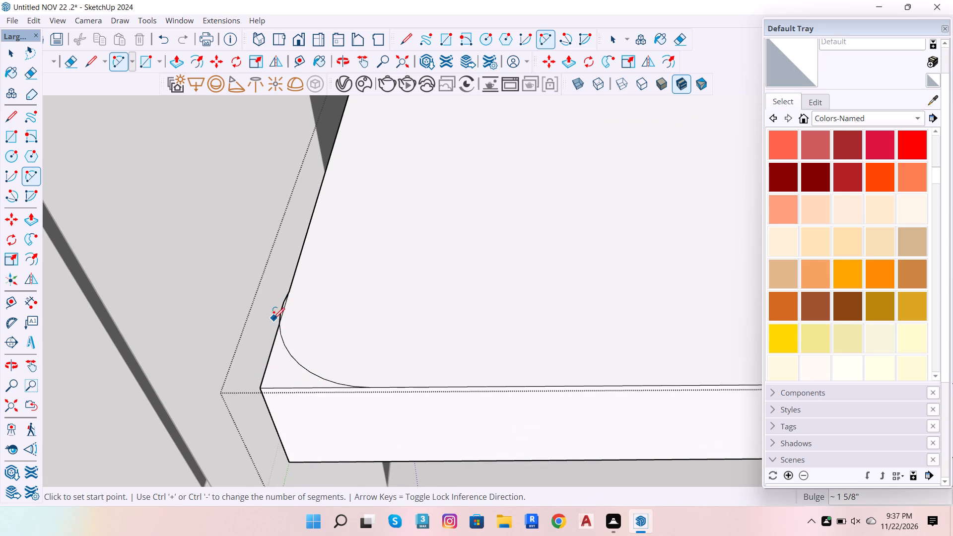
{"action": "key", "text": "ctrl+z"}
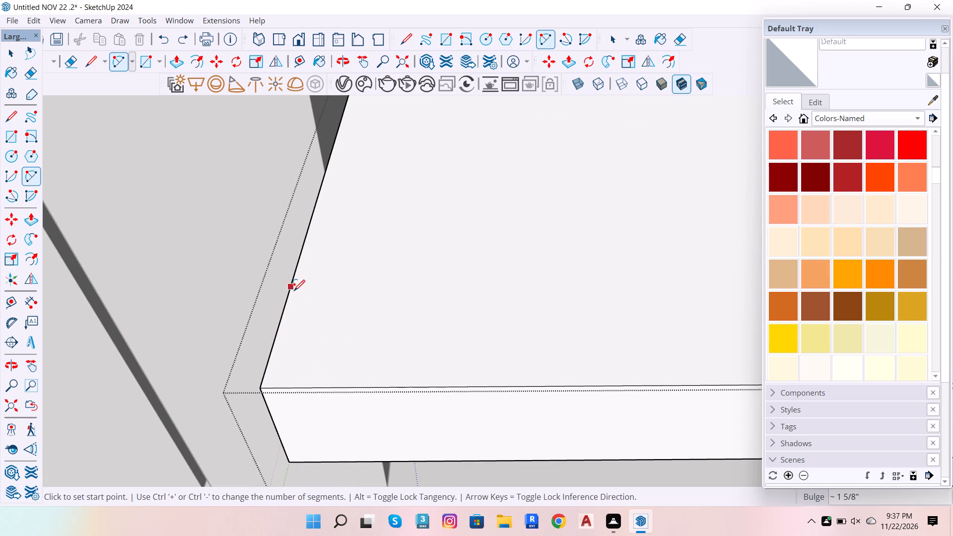
Draw a two-point arc with a bulge of about 1 11/16" across the desk top's front corner beside the doors.
{"action": "left_click", "coordinate": [292, 286]}
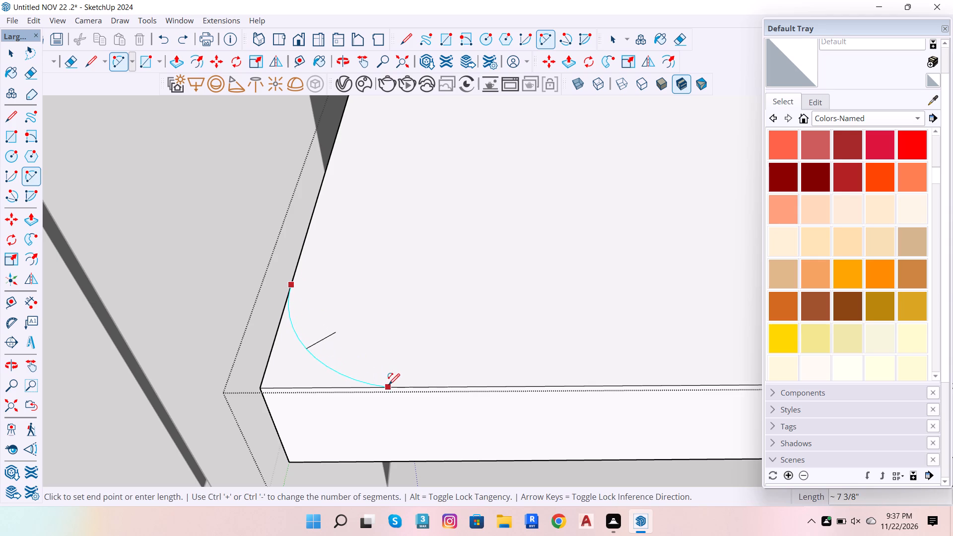
{"action": "left_click", "coordinate": [390, 385]}
{"action": "left_click", "coordinate": [330, 379]}
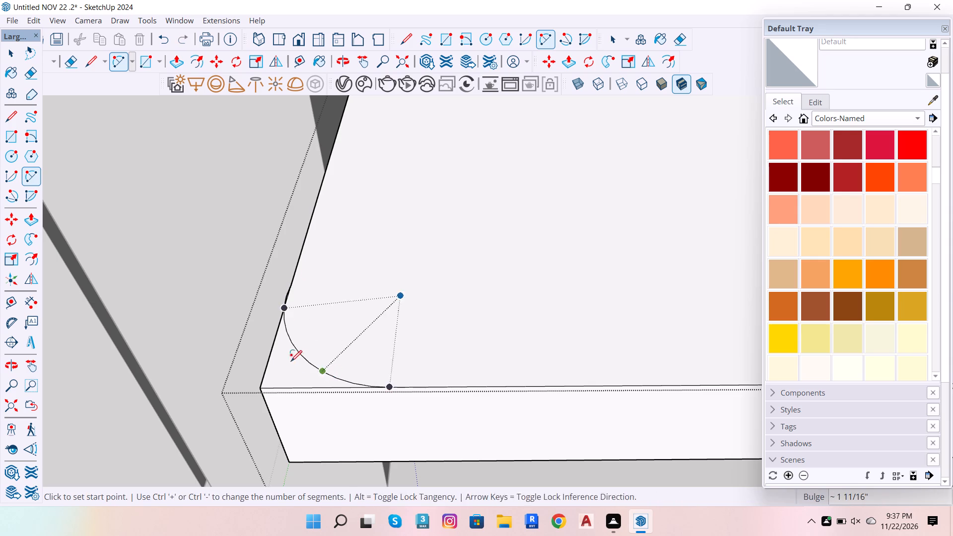
Select the small sliver where the corner arc bulges past the desk top's side edge.
{"action": "scroll", "coordinate": [284, 339], "scroll_direction": "up", "scroll_amount": 5}
{"action": "scroll", "coordinate": [282, 297], "scroll_direction": "up", "scroll_amount": 7}
{"action": "scroll", "coordinate": [314, 225], "scroll_direction": "up", "scroll_amount": 6}
{"action": "key", "text": "space"}
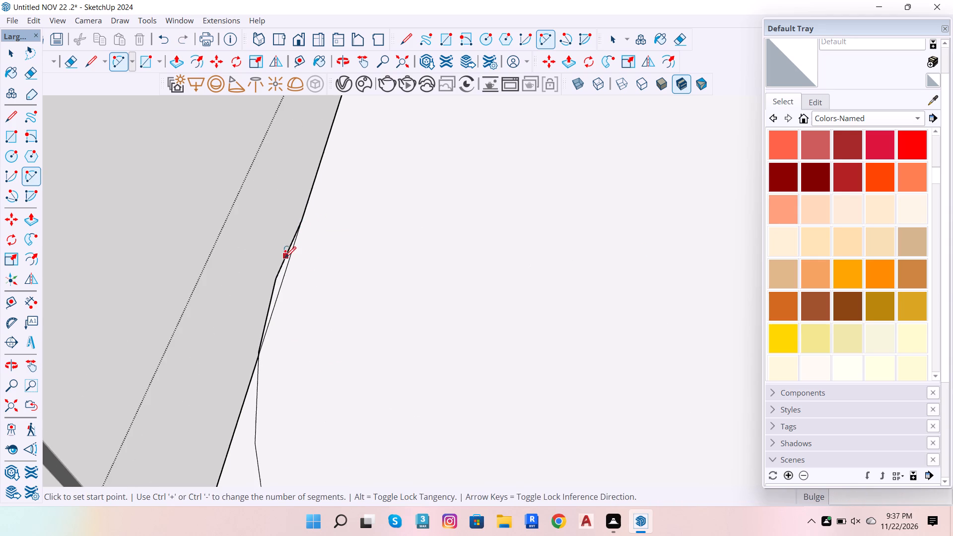
{"action": "scroll", "coordinate": [287, 274], "scroll_direction": "up", "scroll_amount": 3}
{"action": "left_click", "coordinate": [277, 278]}
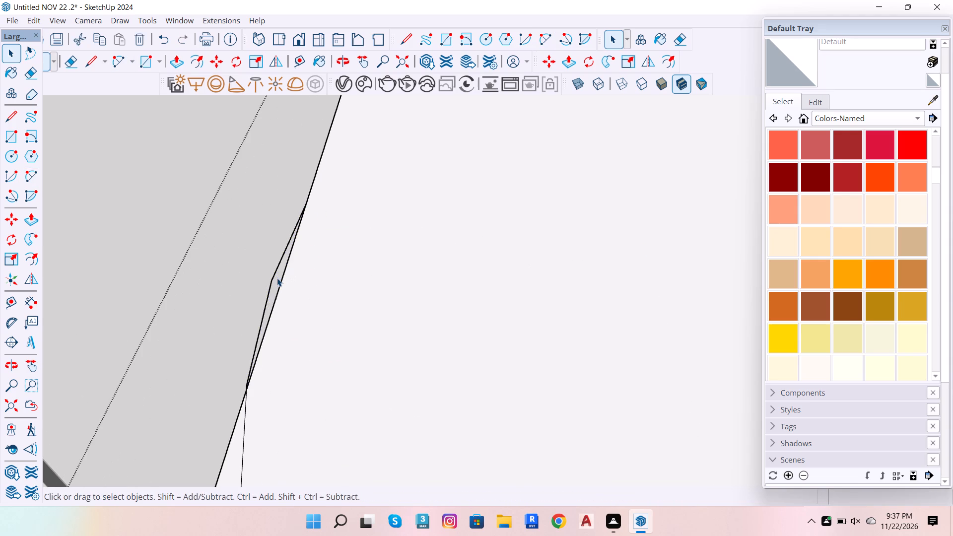
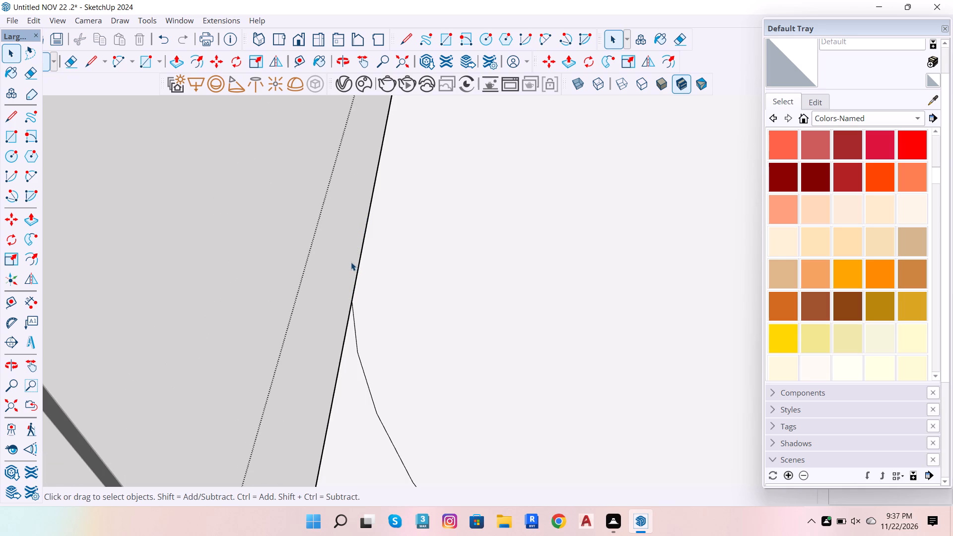
Push the waste face outside the corner arc beside the doors down about 5 3/16" through the desk slab.
{"action": "scroll", "coordinate": [364, 258], "scroll_direction": "down", "scroll_amount": 8}
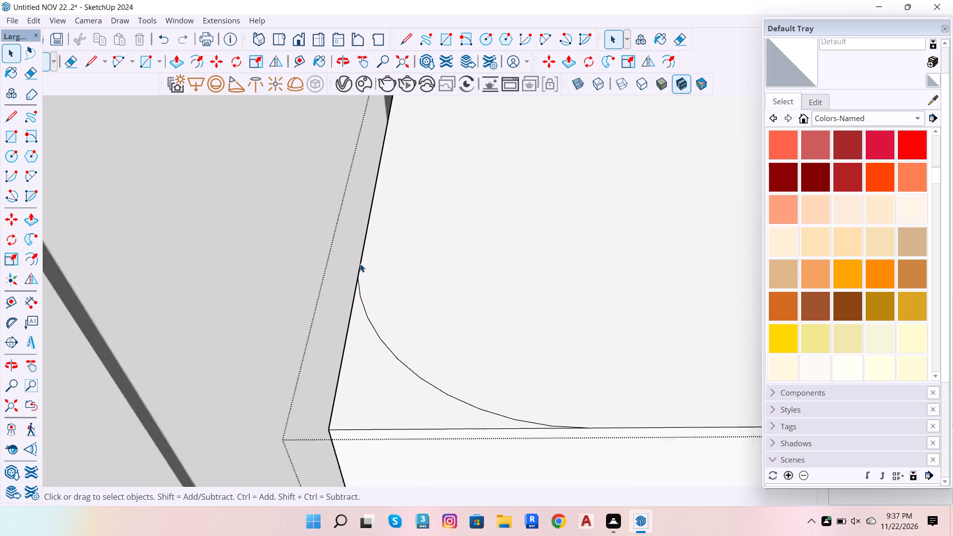
{"action": "scroll", "coordinate": [360, 264], "scroll_direction": "down", "scroll_amount": 11}
{"action": "scroll", "coordinate": [359, 313], "scroll_direction": "up", "scroll_amount": 5}
{"action": "left_click", "coordinate": [361, 317]}
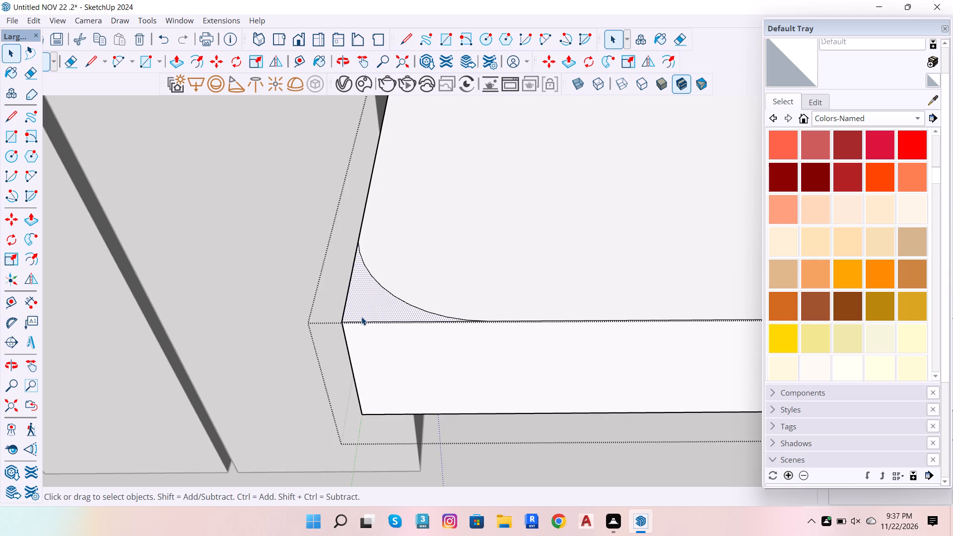
{"action": "key", "text": "p"}
{"action": "left_click", "coordinate": [360, 313]}
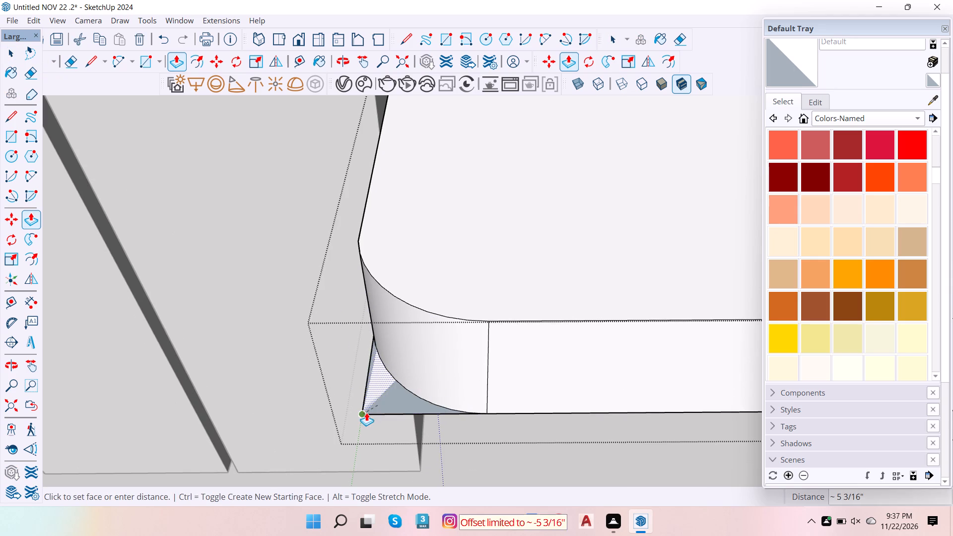
{"action": "left_click", "coordinate": [366, 412]}
{"action": "scroll", "coordinate": [239, 273], "scroll_direction": "down", "scroll_amount": 19}
{"action": "scroll", "coordinate": [404, 284], "scroll_direction": "up", "scroll_amount": 6}
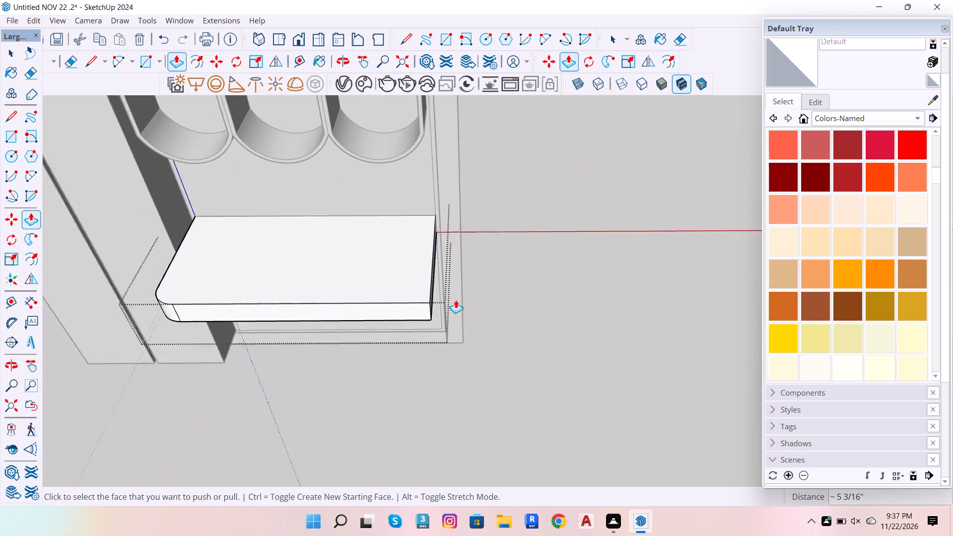
{"action": "key", "text": "space"}
Draw a two-point arc with a bulge of about 1 7/16" across the desk top's other front corner, away from the doors.
{"action": "scroll", "coordinate": [420, 304], "scroll_direction": "up", "scroll_amount": 7}
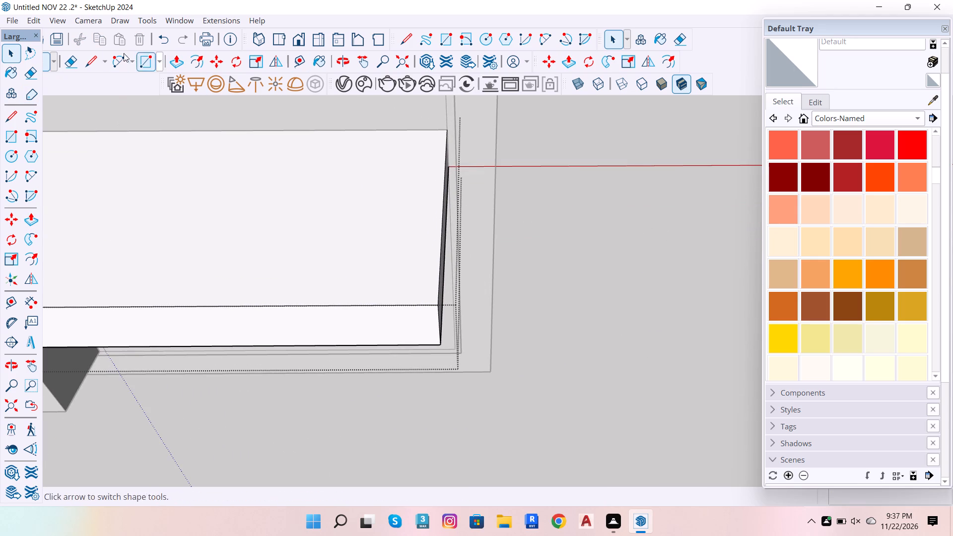
{"action": "left_click", "coordinate": [35, 176]}
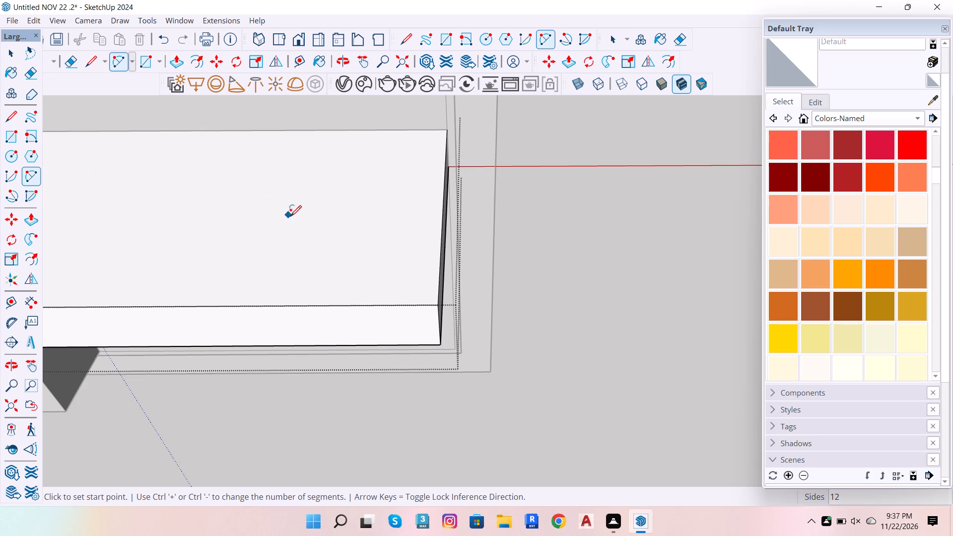
{"action": "left_click", "coordinate": [438, 256]}
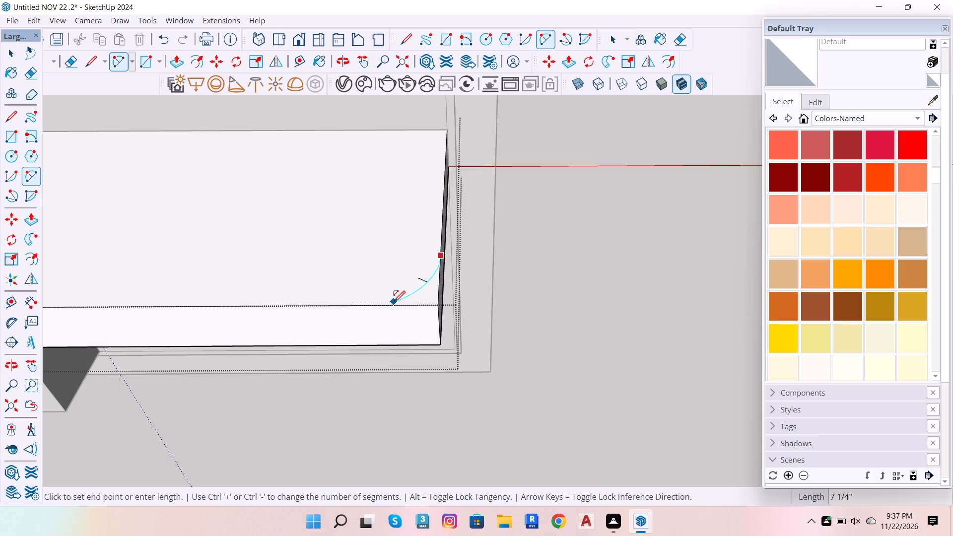
{"action": "left_click", "coordinate": [386, 306]}
{"action": "scroll", "coordinate": [399, 306], "scroll_direction": "up", "scroll_amount": 7}
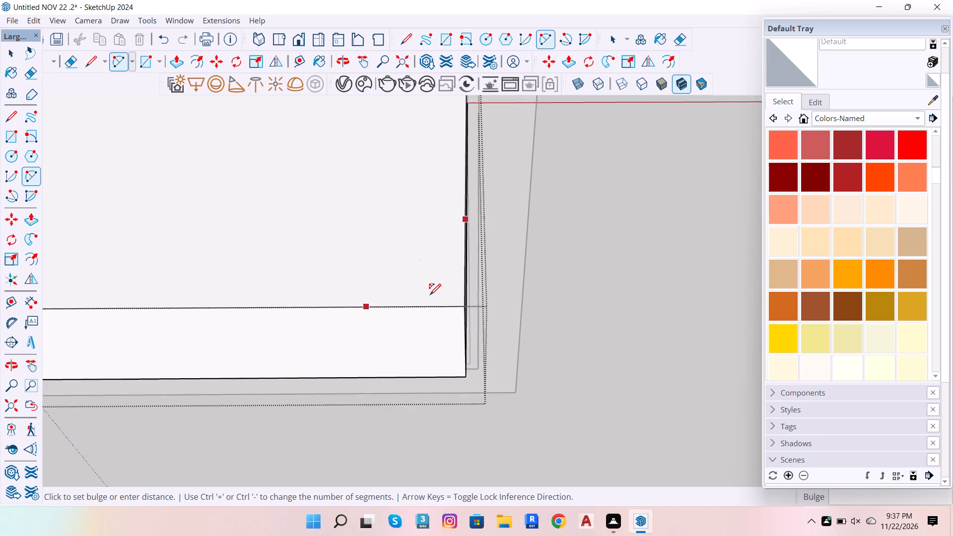
{"action": "scroll", "coordinate": [430, 295], "scroll_direction": "up", "scroll_amount": 7}
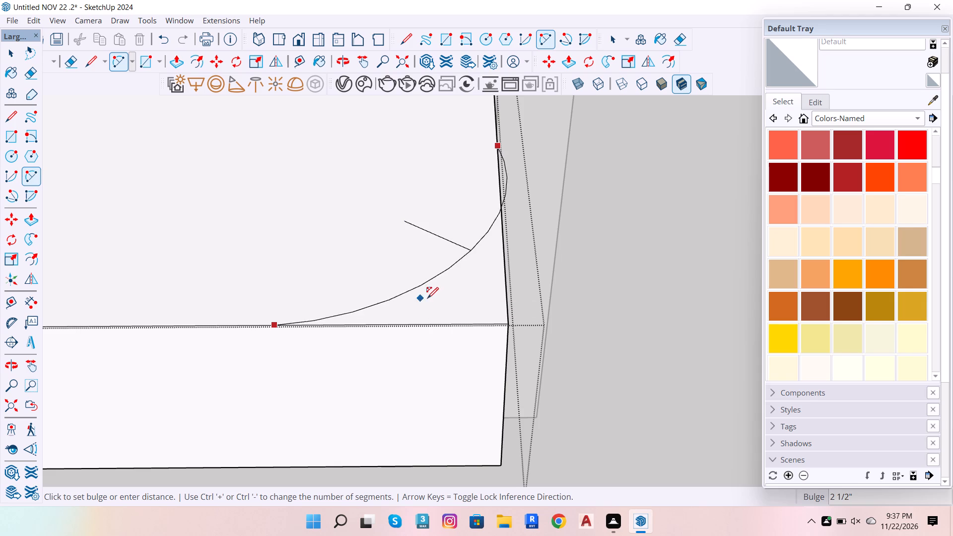
{"action": "left_click", "coordinate": [386, 306]}
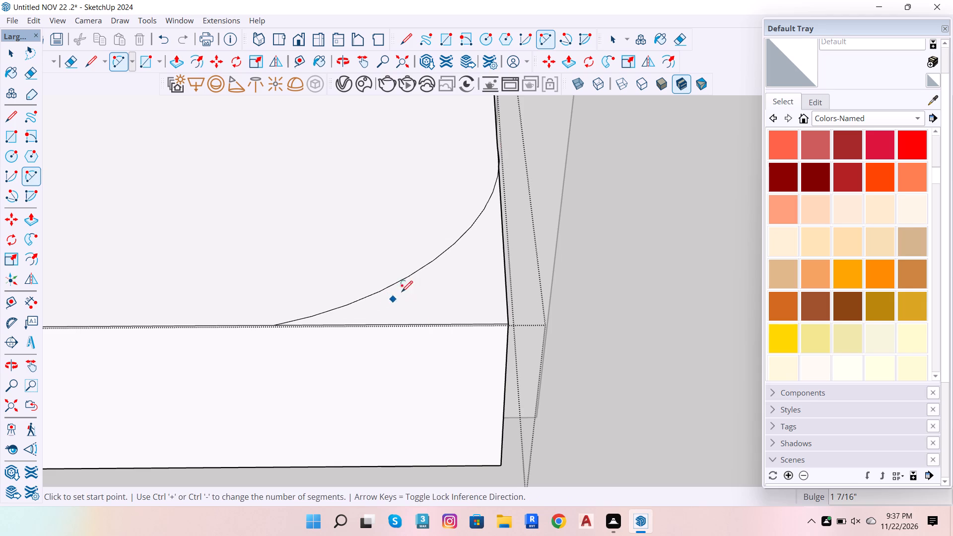
{"action": "scroll", "coordinate": [443, 254], "scroll_direction": "up", "scroll_amount": 5}
{"action": "key", "text": "space"}
Push the waste face outside this second corner arc down about 5" through the full thickness of the desk slab.
{"action": "left_click", "coordinate": [487, 277]}
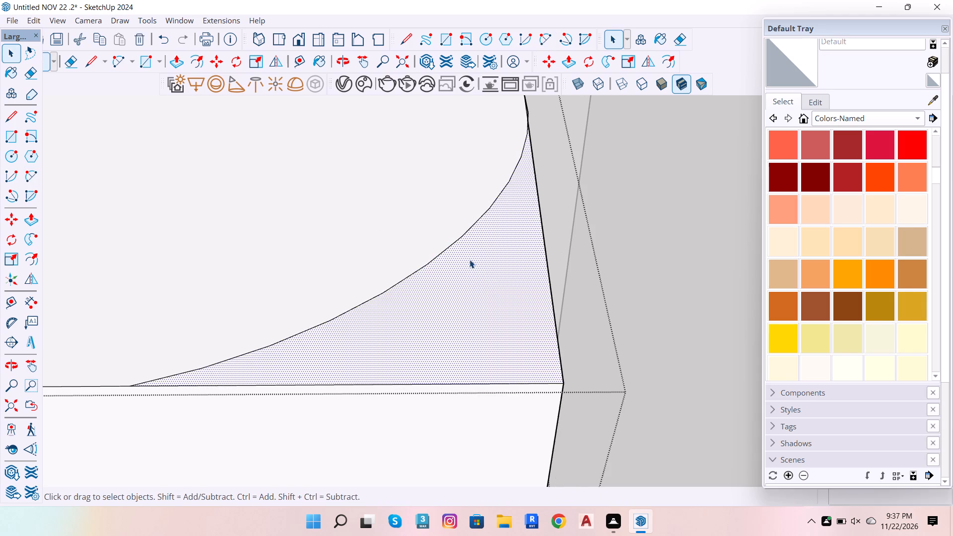
{"action": "key", "text": "p"}
{"action": "left_click_drag", "start_coordinate": [469, 251], "coordinate": [478, 267]}
{"action": "scroll", "coordinate": [477, 323], "scroll_direction": "down", "scroll_amount": 8}
{"action": "left_click", "coordinate": [475, 308]}
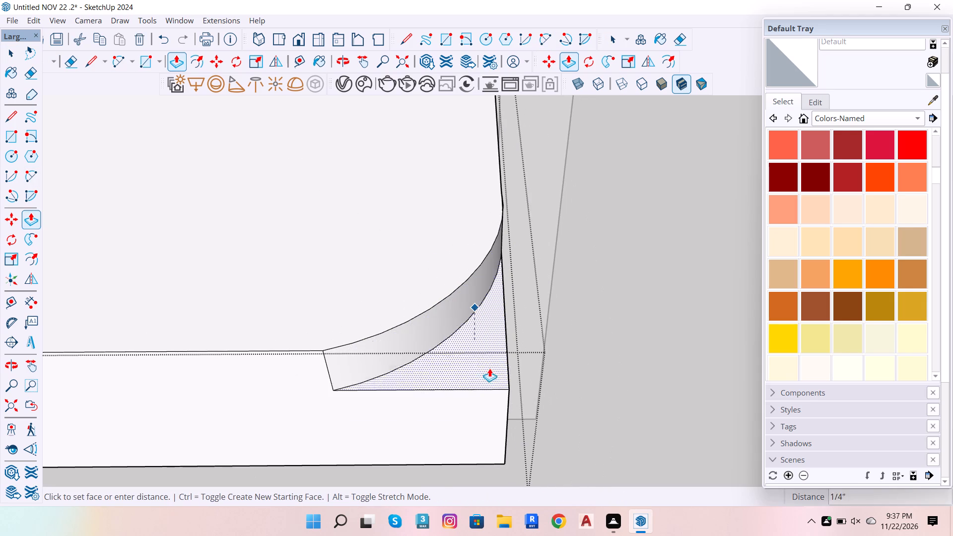
{"action": "left_click", "coordinate": [484, 452]}
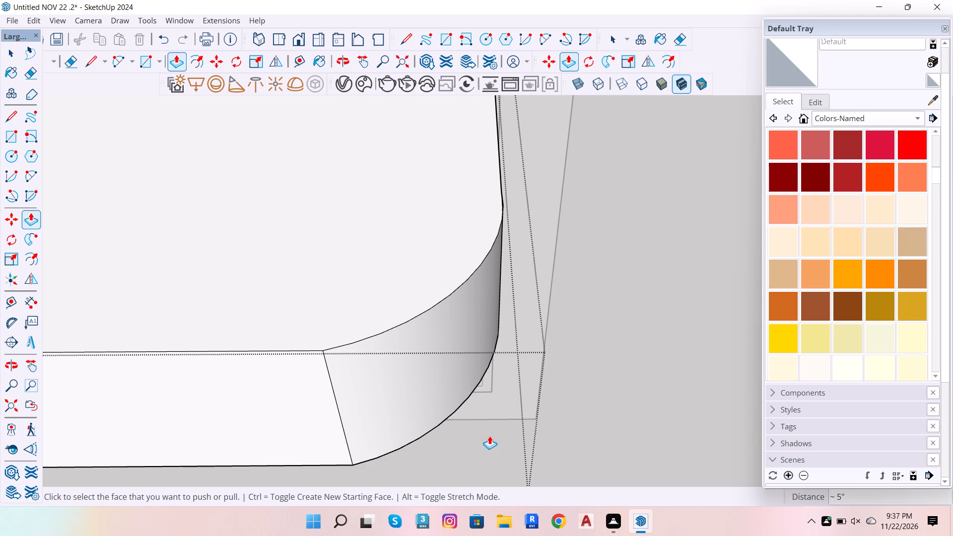
{"action": "scroll", "coordinate": [603, 332], "scroll_direction": "down", "scroll_amount": 6}
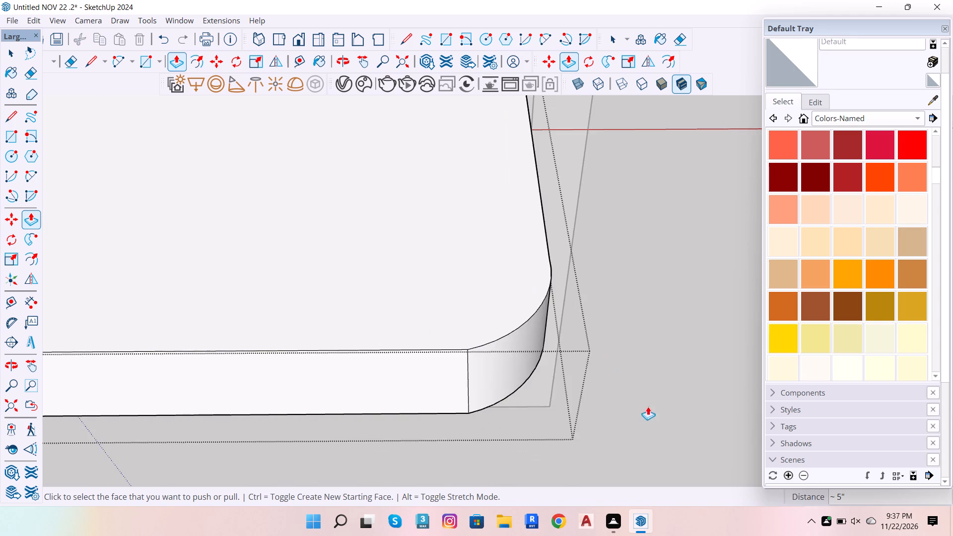
{"action": "scroll", "coordinate": [533, 310], "scroll_direction": "down", "scroll_amount": 7}
{"action": "scroll", "coordinate": [568, 337], "scroll_direction": "down", "scroll_amount": 7}
{"action": "key", "text": "space"}
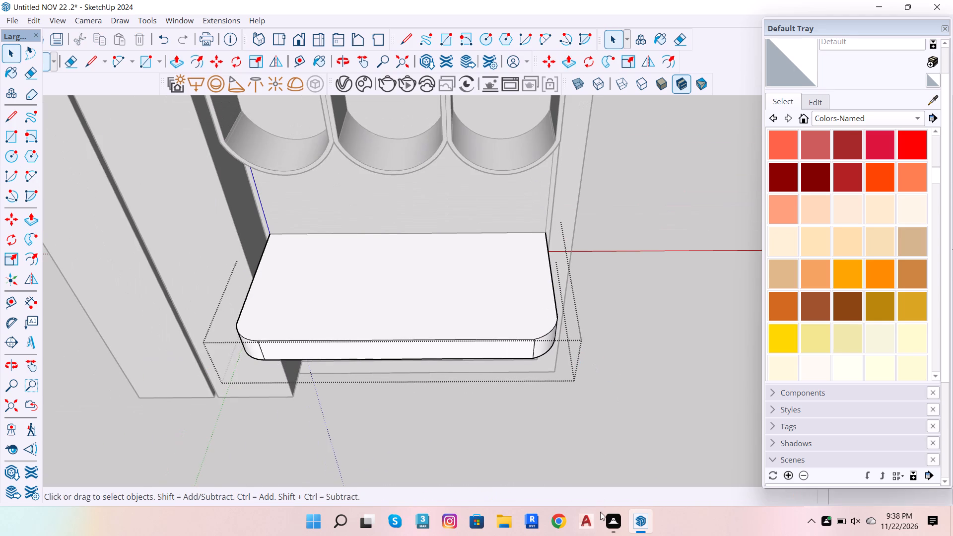
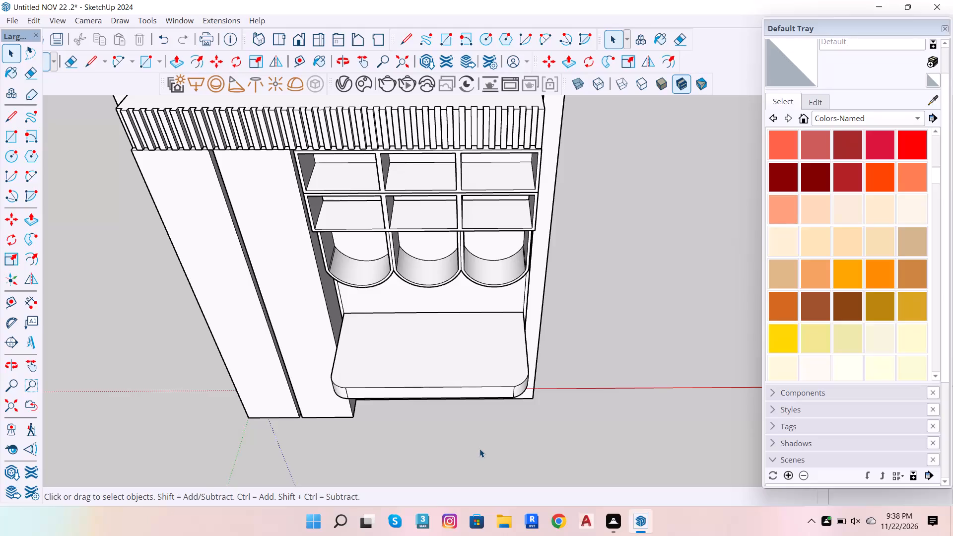
Inspect the whole wall unit from several angles, then examine the desk slab's rounded front corners and underside up close.
{"action": "scroll", "coordinate": [481, 421], "scroll_direction": "down", "scroll_amount": 4}
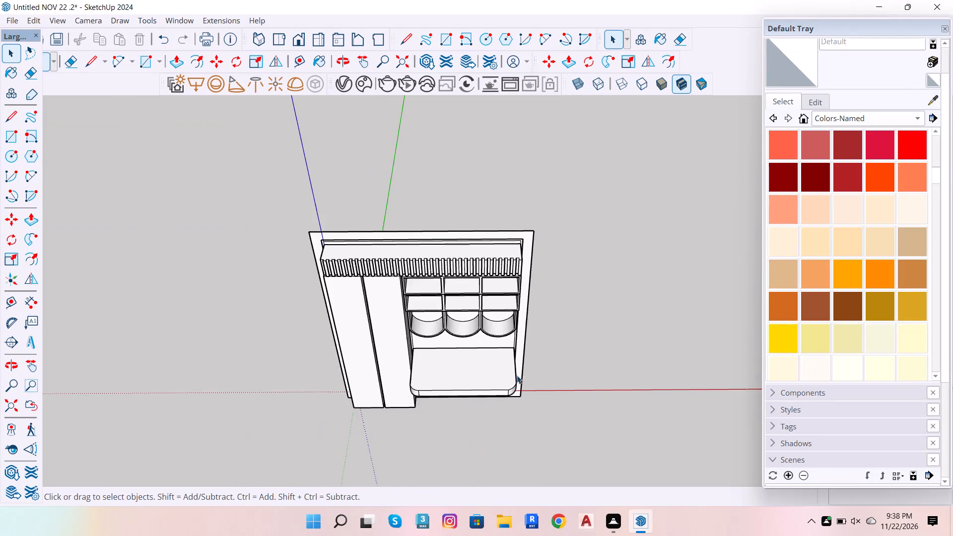
{"action": "scroll", "coordinate": [517, 375], "scroll_direction": "down", "scroll_amount": 9}
{"action": "left_click", "coordinate": [348, 64]}
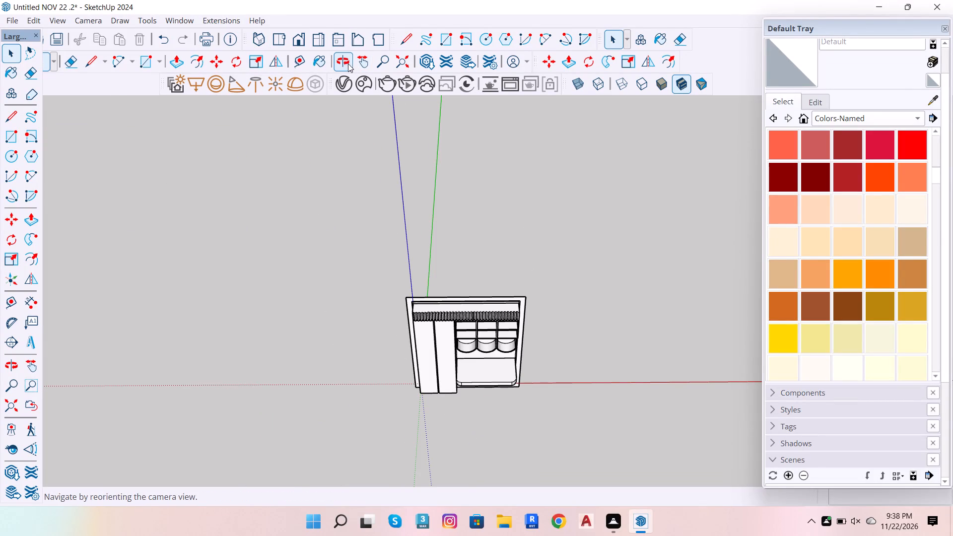
{"action": "left_click_drag", "start_coordinate": [528, 366], "coordinate": [582, 391]}
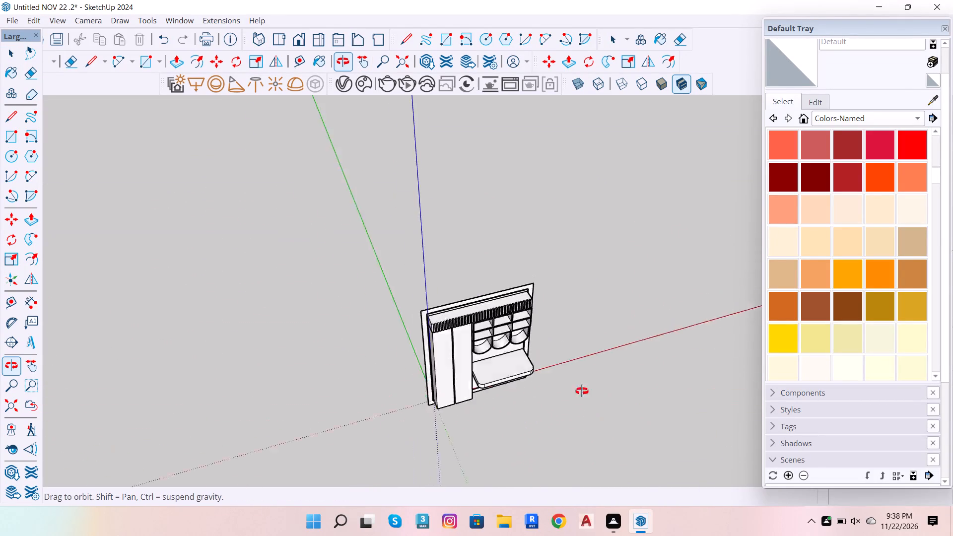
{"action": "left_click_drag", "start_coordinate": [582, 391], "coordinate": [298, 241]}
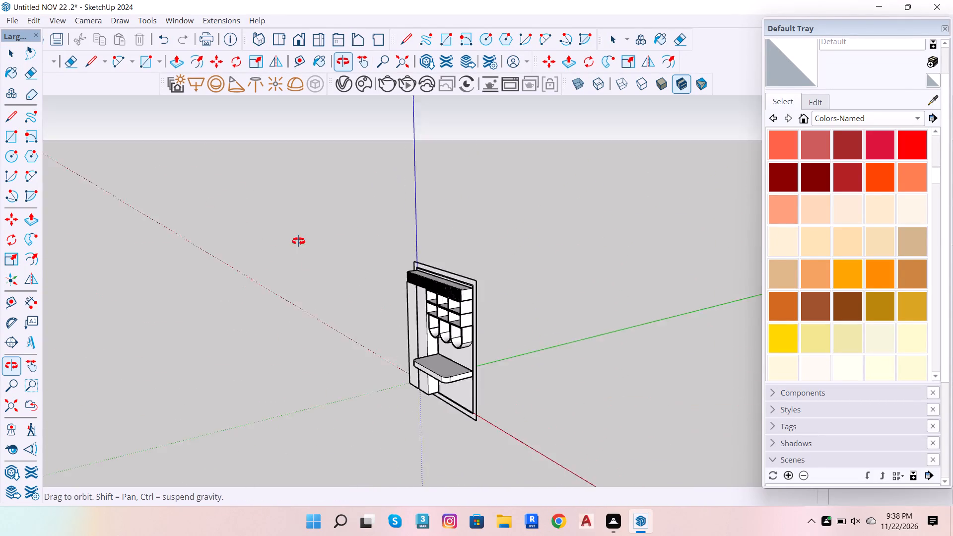
{"action": "left_click_drag", "start_coordinate": [298, 241], "coordinate": [447, 205]}
{"action": "scroll", "coordinate": [477, 237], "scroll_direction": "down", "scroll_amount": 6}
{"action": "scroll", "coordinate": [425, 287], "scroll_direction": "up", "scroll_amount": 14}
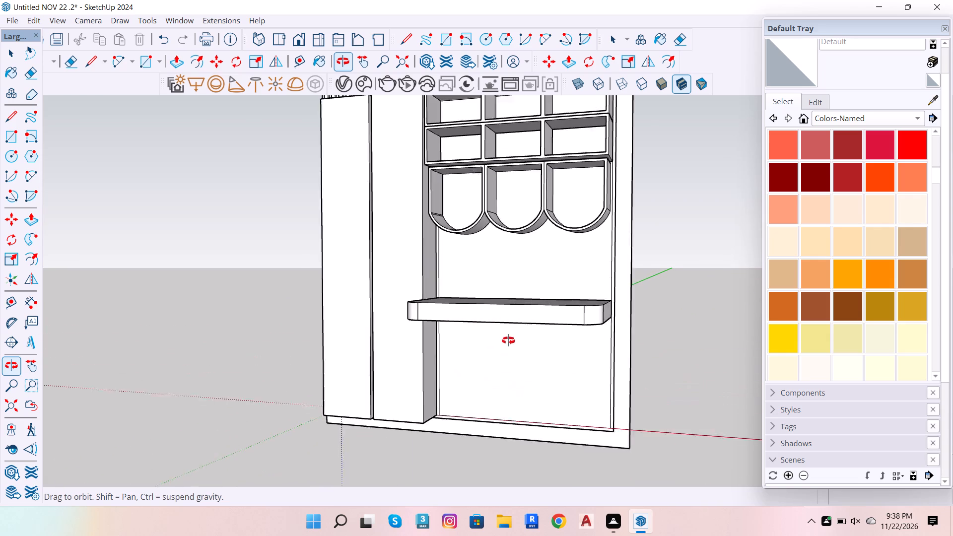
{"action": "scroll", "coordinate": [508, 340], "scroll_direction": "up", "scroll_amount": 2}
{"action": "scroll", "coordinate": [505, 276], "scroll_direction": "up", "scroll_amount": 6}
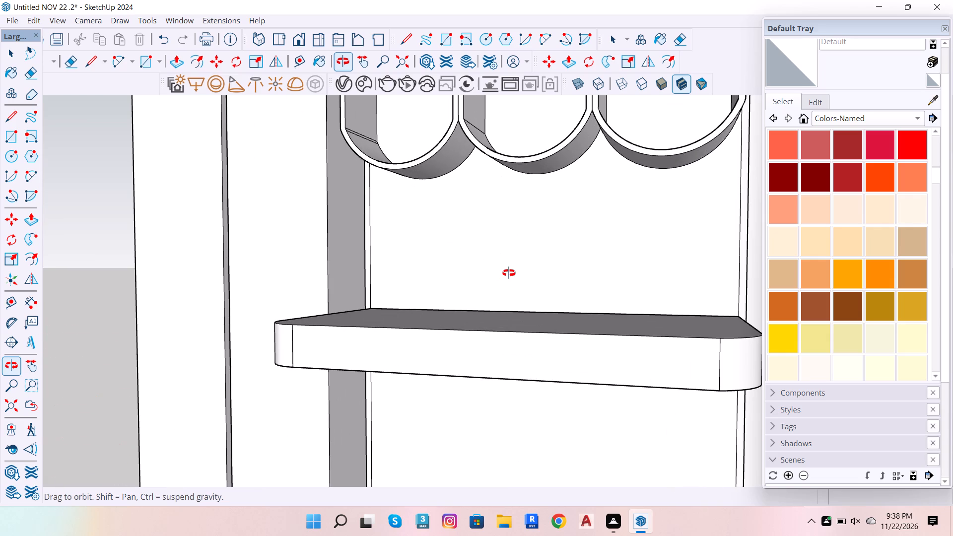
{"action": "scroll", "coordinate": [528, 278], "scroll_direction": "down", "scroll_amount": 8}
{"action": "scroll", "coordinate": [541, 370], "scroll_direction": "up", "scroll_amount": 8}
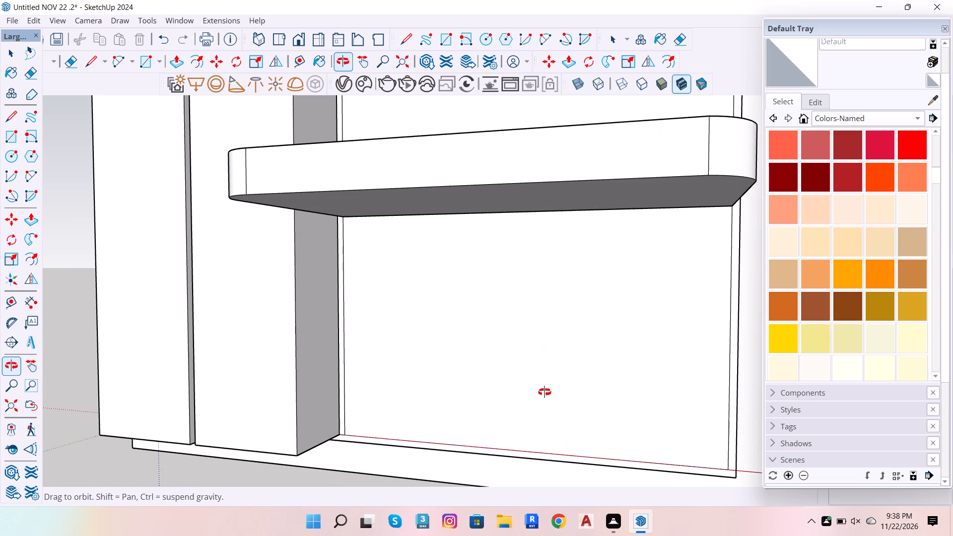
{"action": "scroll", "coordinate": [571, 376], "scroll_direction": "down", "scroll_amount": 5}
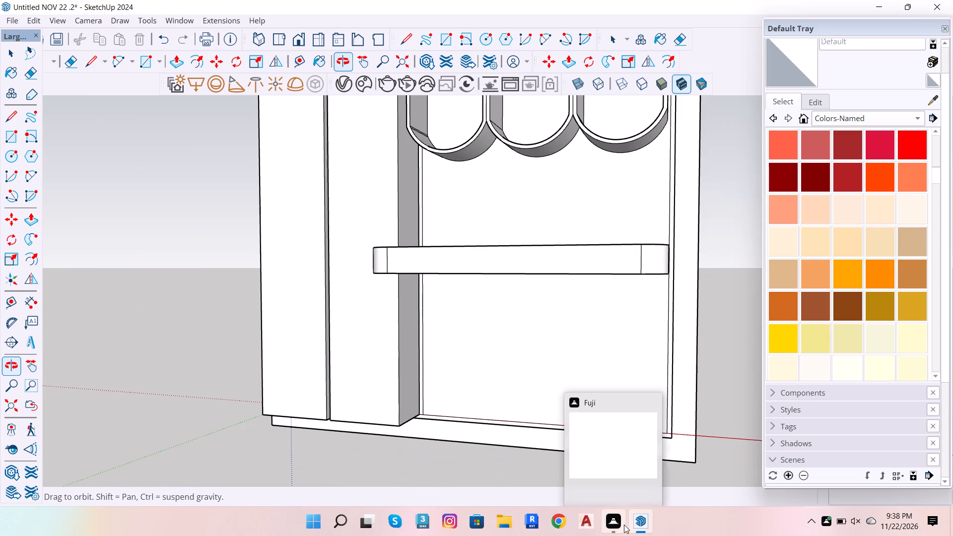
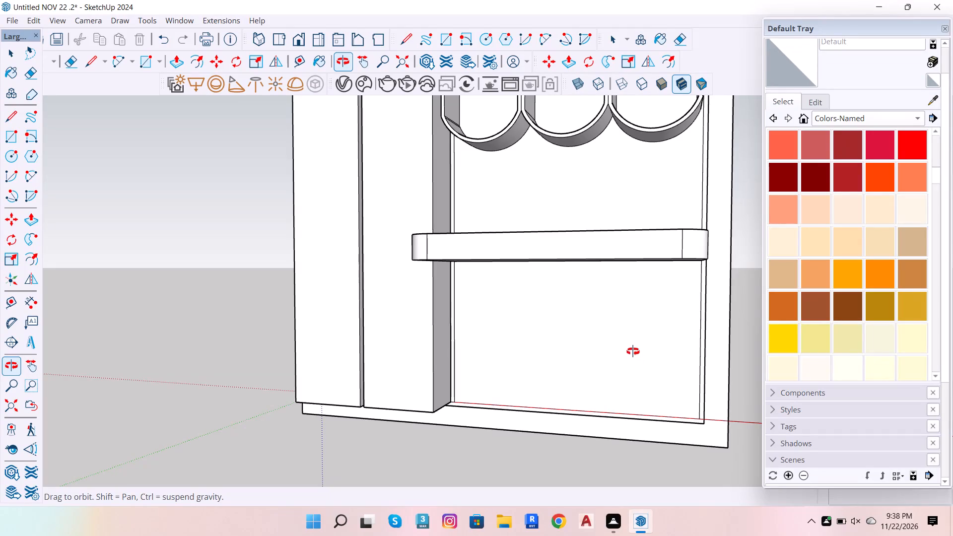
Examine the desk slab's top surface and rounded front corners, and review the whole wardrobe and desk wall unit.
{"action": "scroll", "coordinate": [659, 335], "scroll_direction": "down", "scroll_amount": 6}
{"action": "scroll", "coordinate": [722, 276], "scroll_direction": "up", "scroll_amount": 7}
{"action": "scroll", "coordinate": [652, 296], "scroll_direction": "up", "scroll_amount": 5}
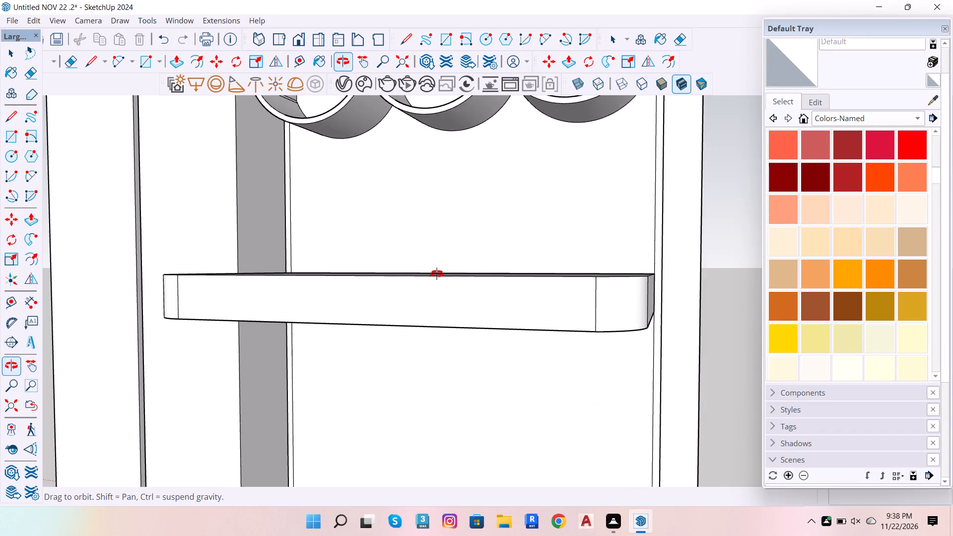
{"action": "left_click_drag", "start_coordinate": [400, 274], "coordinate": [520, 356]}
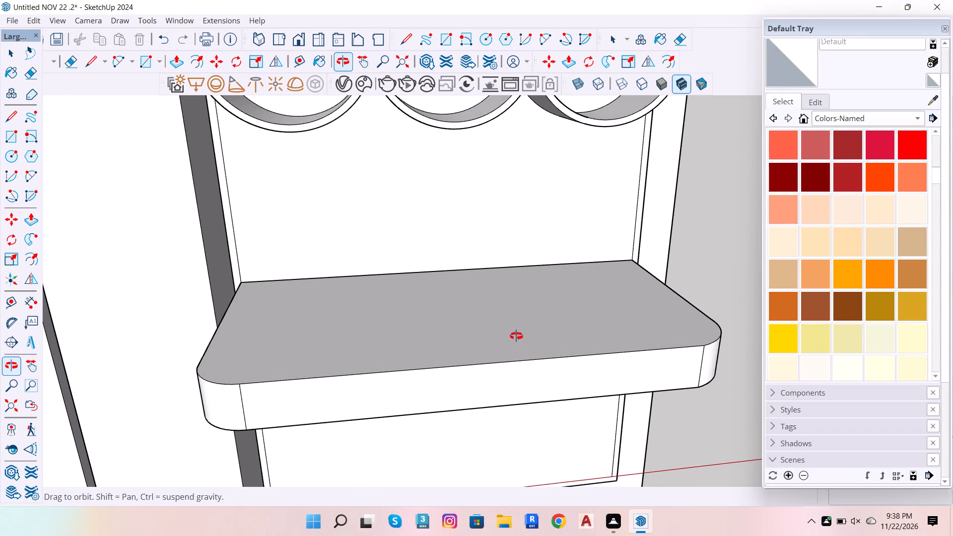
{"action": "scroll", "coordinate": [510, 332], "scroll_direction": "down", "scroll_amount": 3}
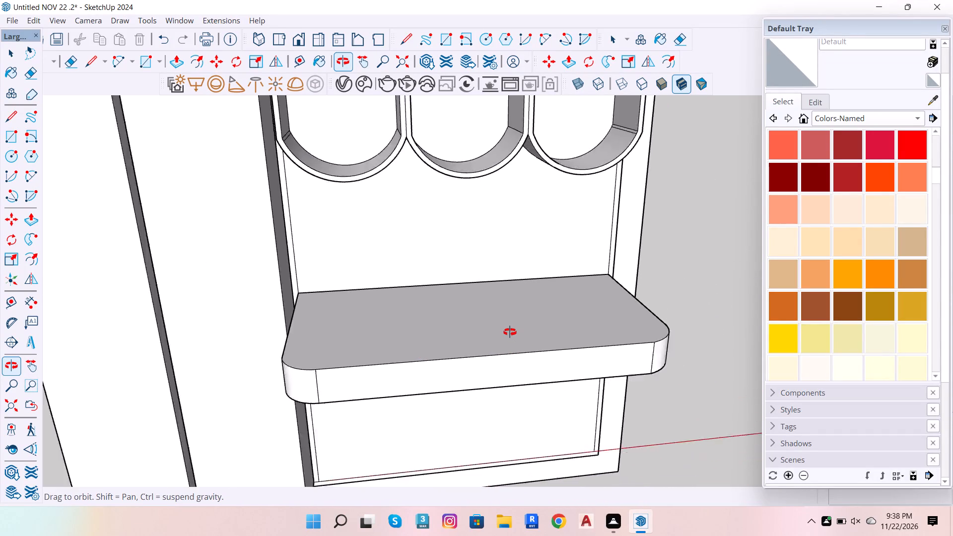
{"action": "scroll", "coordinate": [510, 332], "scroll_direction": "down", "scroll_amount": 10}
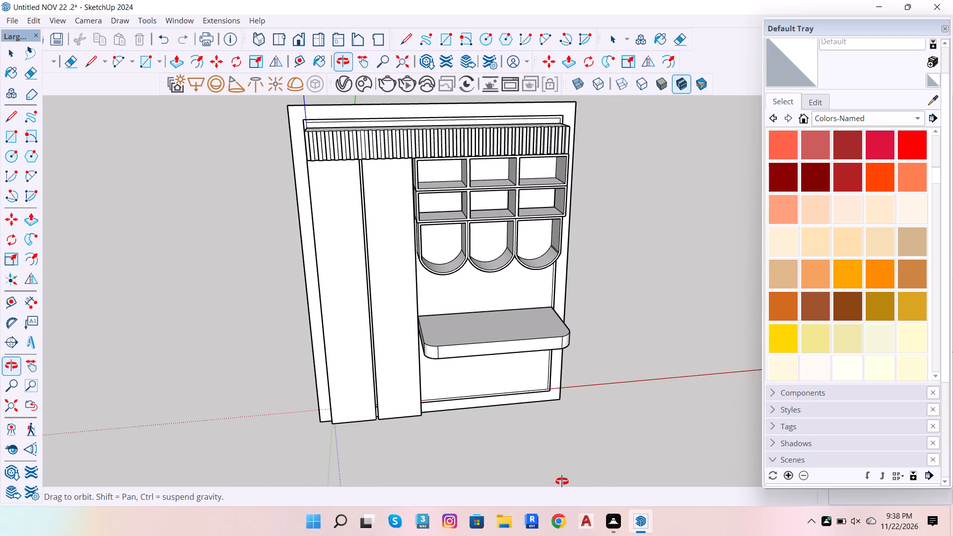
{"action": "scroll", "coordinate": [591, 406], "scroll_direction": "down", "scroll_amount": 7}
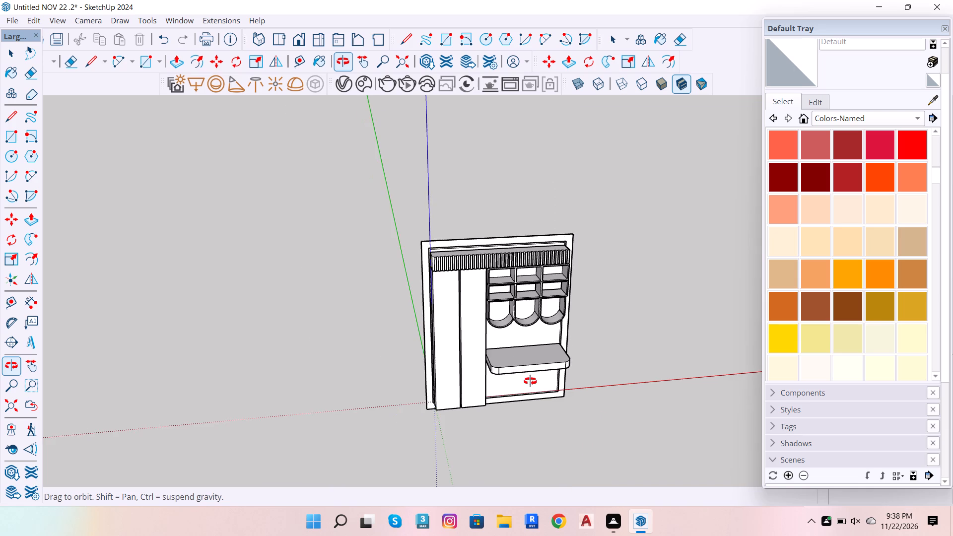
{"action": "scroll", "coordinate": [535, 372], "scroll_direction": "up", "scroll_amount": 7}
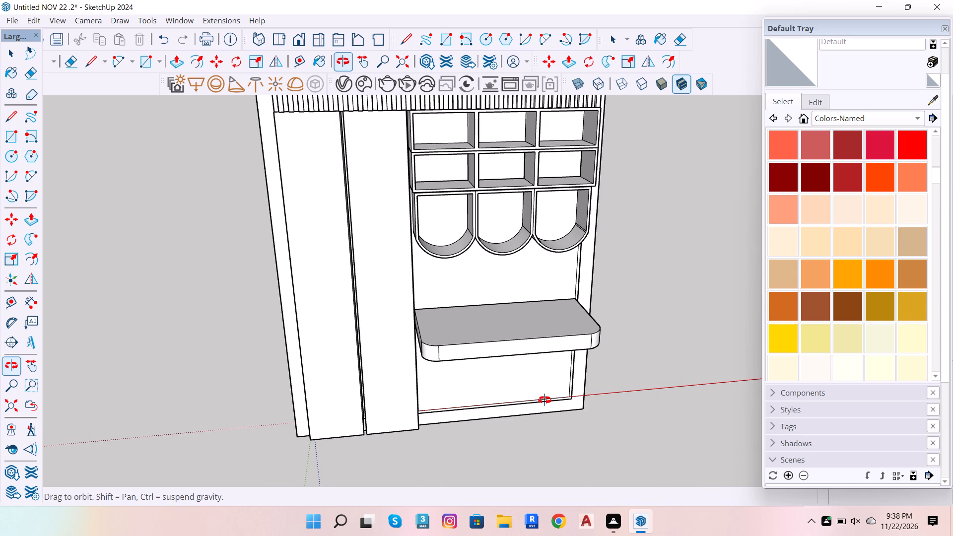
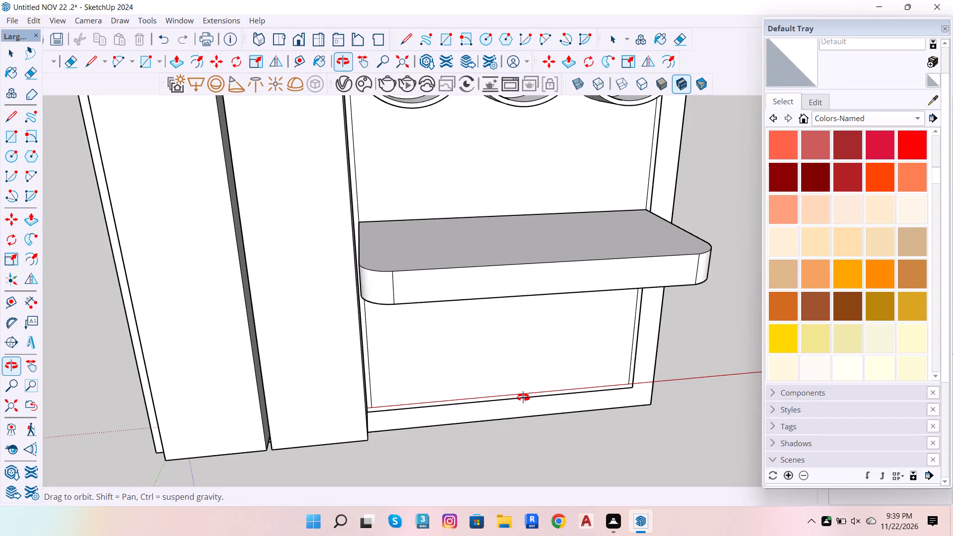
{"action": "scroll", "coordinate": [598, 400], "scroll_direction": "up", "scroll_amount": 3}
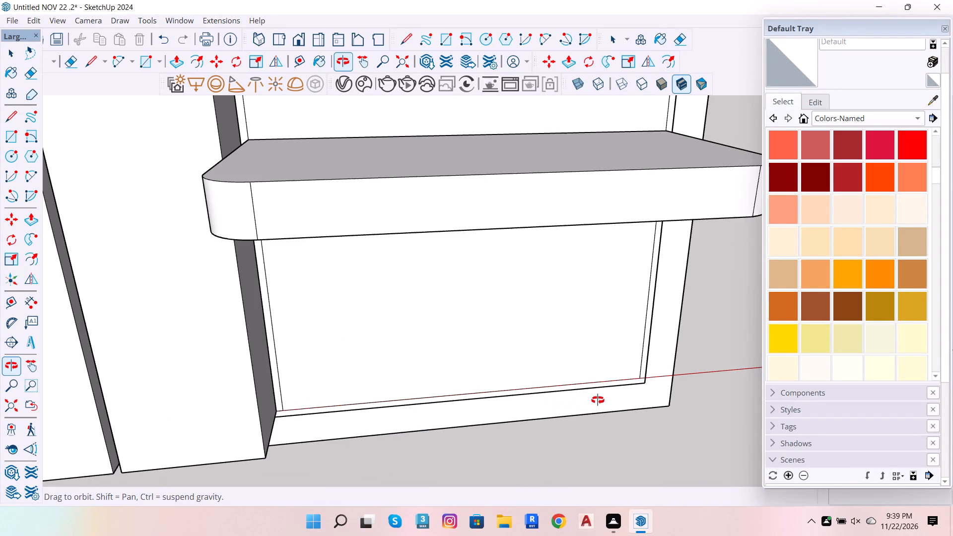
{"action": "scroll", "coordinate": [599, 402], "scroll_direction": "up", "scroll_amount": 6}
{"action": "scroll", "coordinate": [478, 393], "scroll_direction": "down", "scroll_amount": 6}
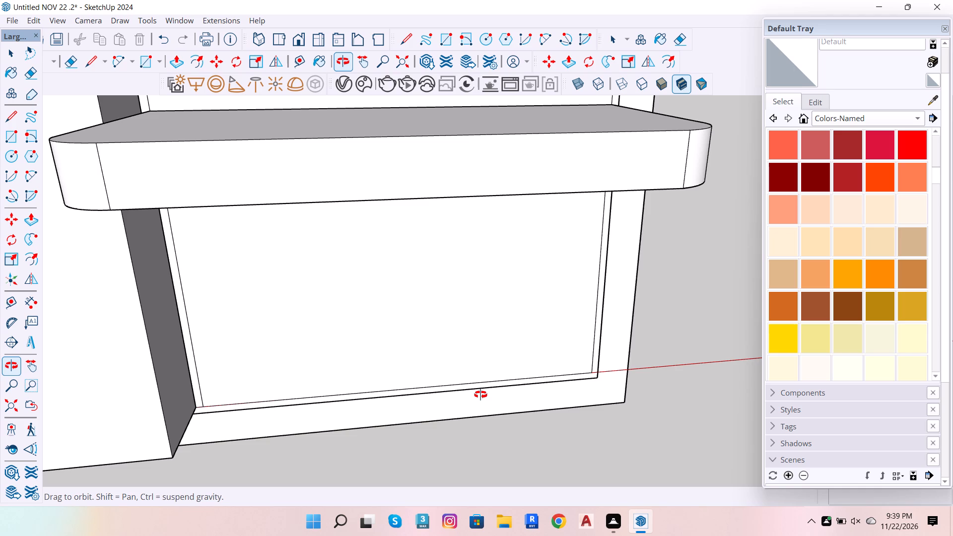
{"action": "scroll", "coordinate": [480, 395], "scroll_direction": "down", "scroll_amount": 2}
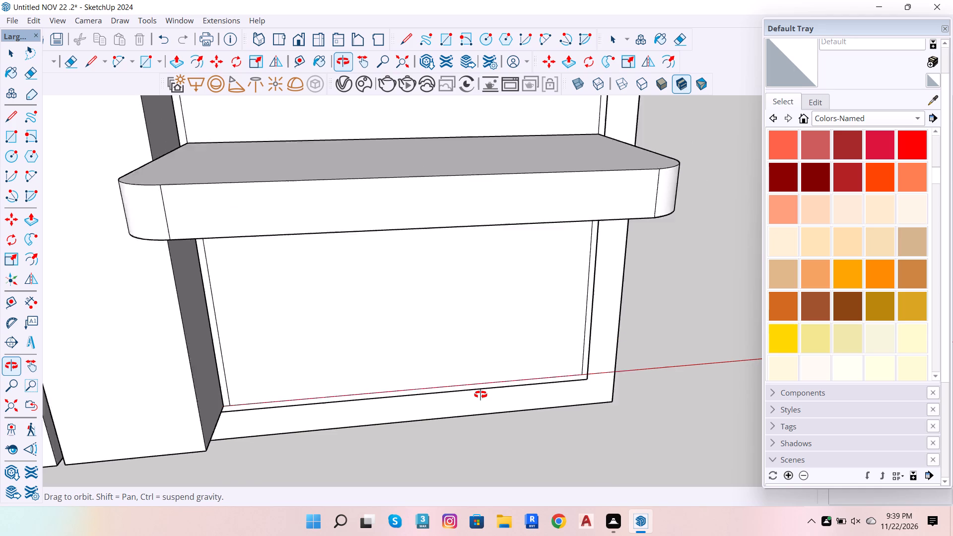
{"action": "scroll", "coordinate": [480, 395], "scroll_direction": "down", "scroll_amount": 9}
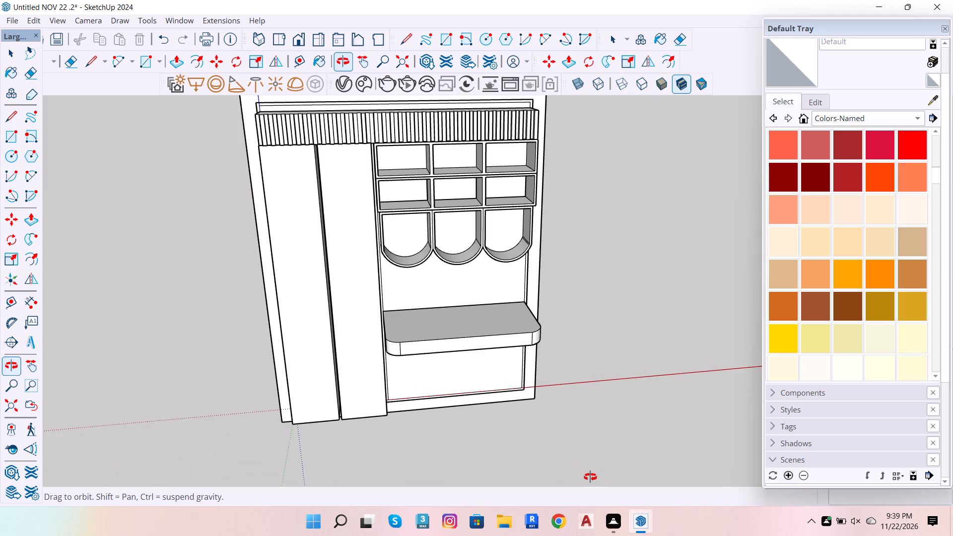